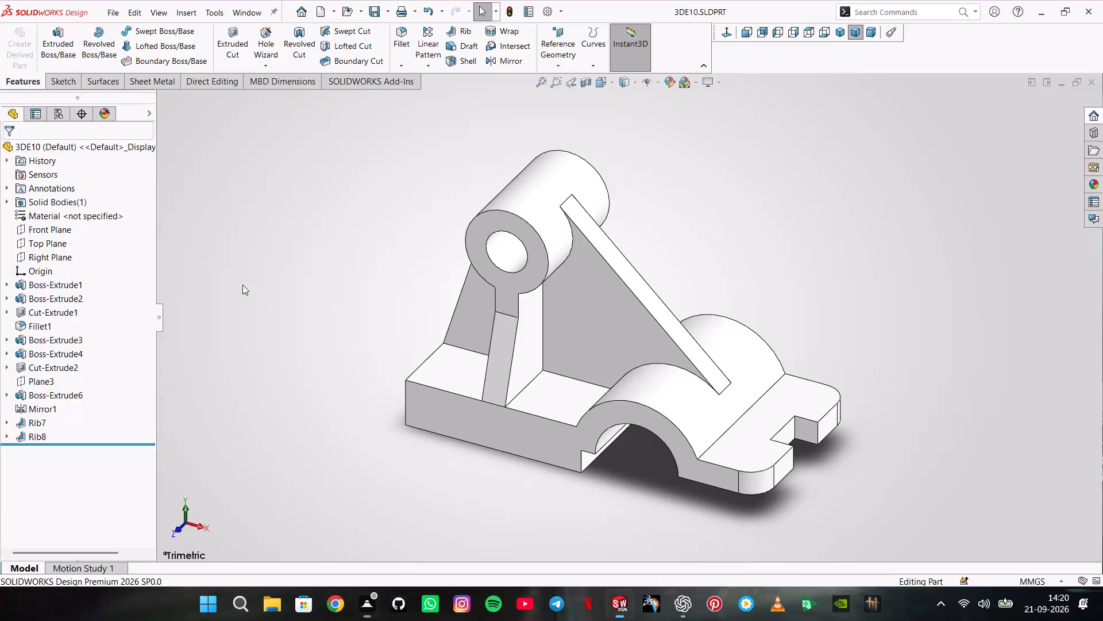
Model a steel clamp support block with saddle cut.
Create a new part document.
{"action": "left_click", "coordinate": [106, 11]}
{"action": "left_click", "coordinate": [121, 36]}
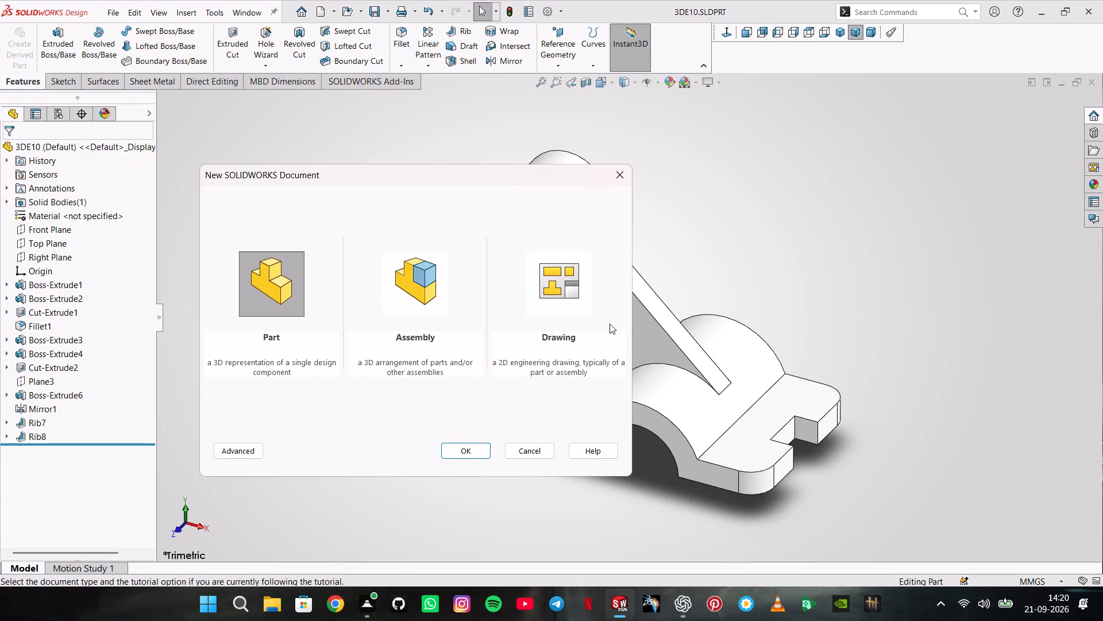
{"action": "left_click", "coordinate": [464, 446]}
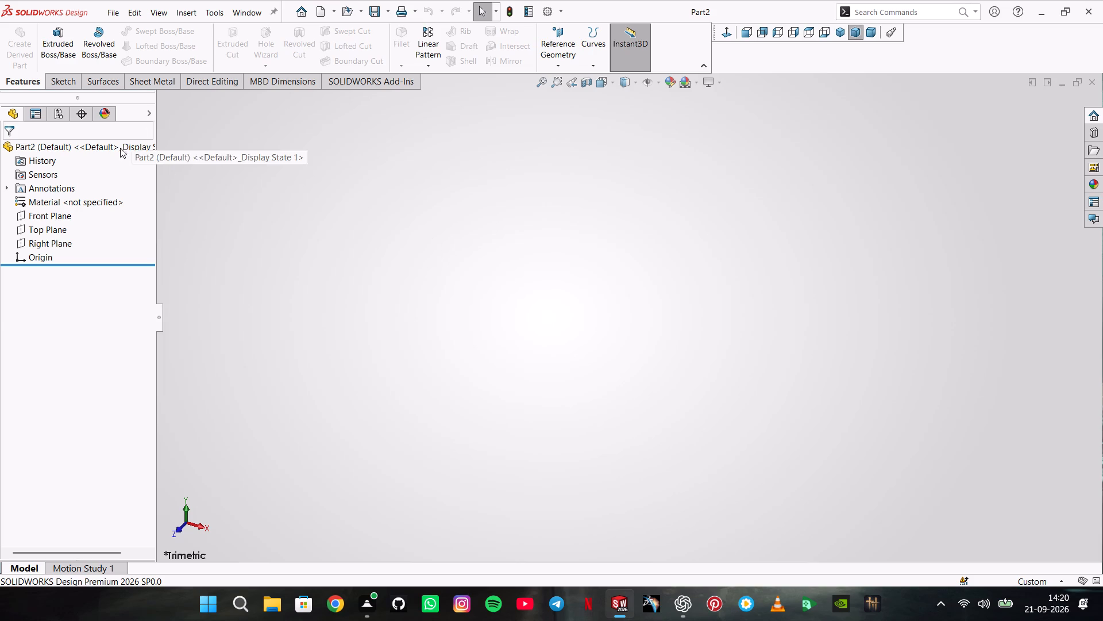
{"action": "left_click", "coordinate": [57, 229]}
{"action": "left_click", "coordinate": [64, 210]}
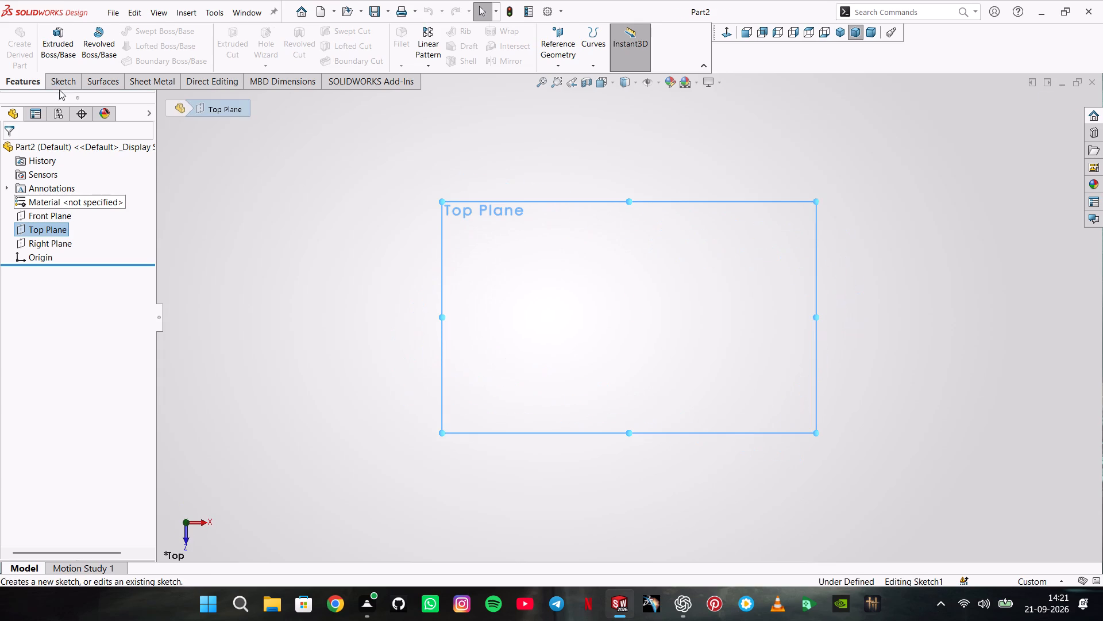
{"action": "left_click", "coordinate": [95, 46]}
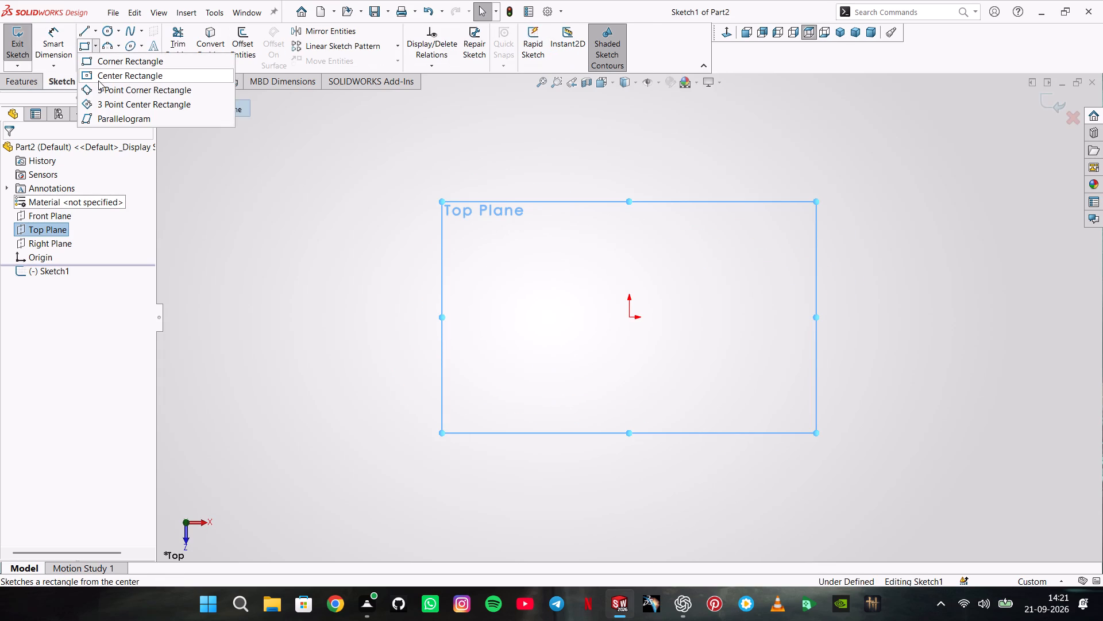
Set the new part's unit system to MMGS.
{"action": "left_click", "coordinate": [1044, 587]}
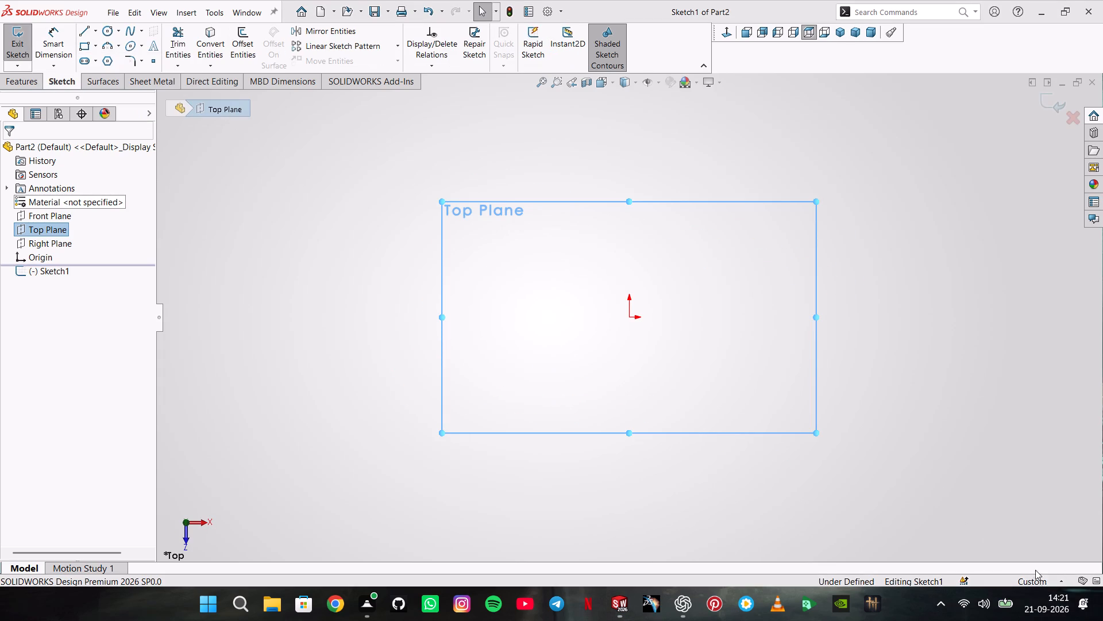
{"action": "left_click", "coordinate": [1044, 582]}
{"action": "left_click", "coordinate": [847, 543]}
{"action": "left_click", "coordinate": [784, 528]}
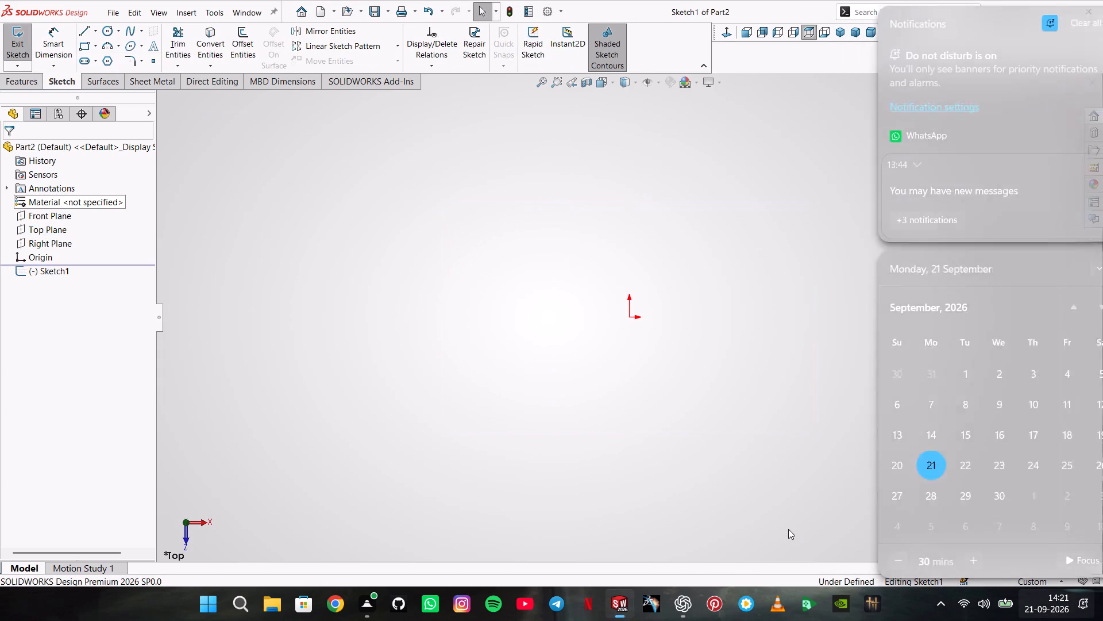
{"action": "left_click", "coordinate": [1042, 582]}
{"action": "left_click", "coordinate": [1005, 517]}
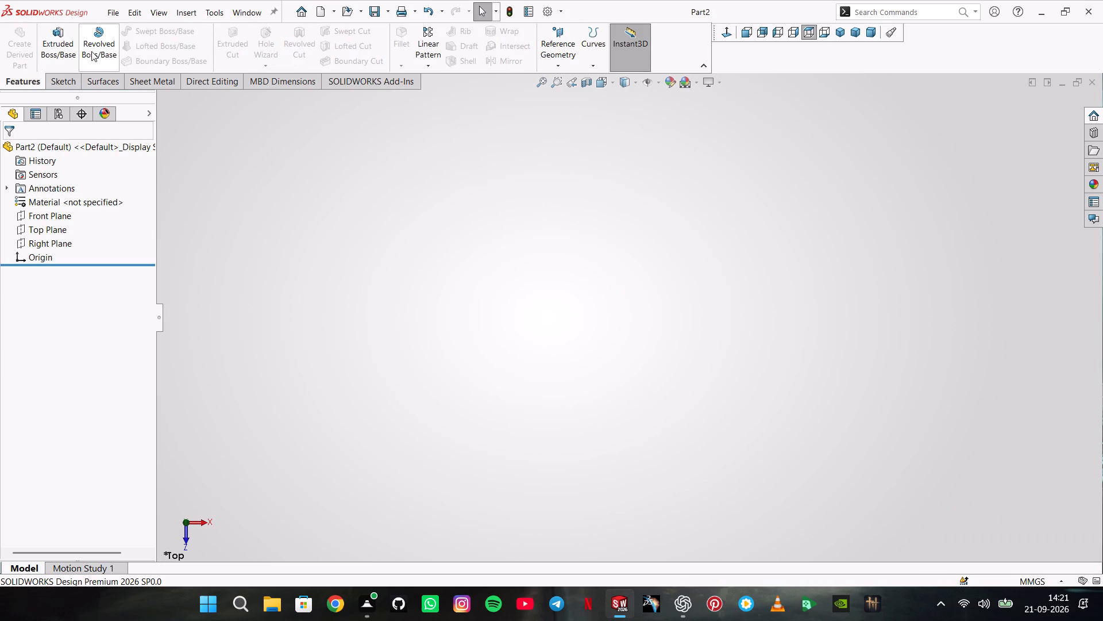
Start a sketch on the Top Plane and draw a center rectangle about 116 by 107 mm centred on the origin.
{"action": "left_click", "coordinate": [70, 227]}
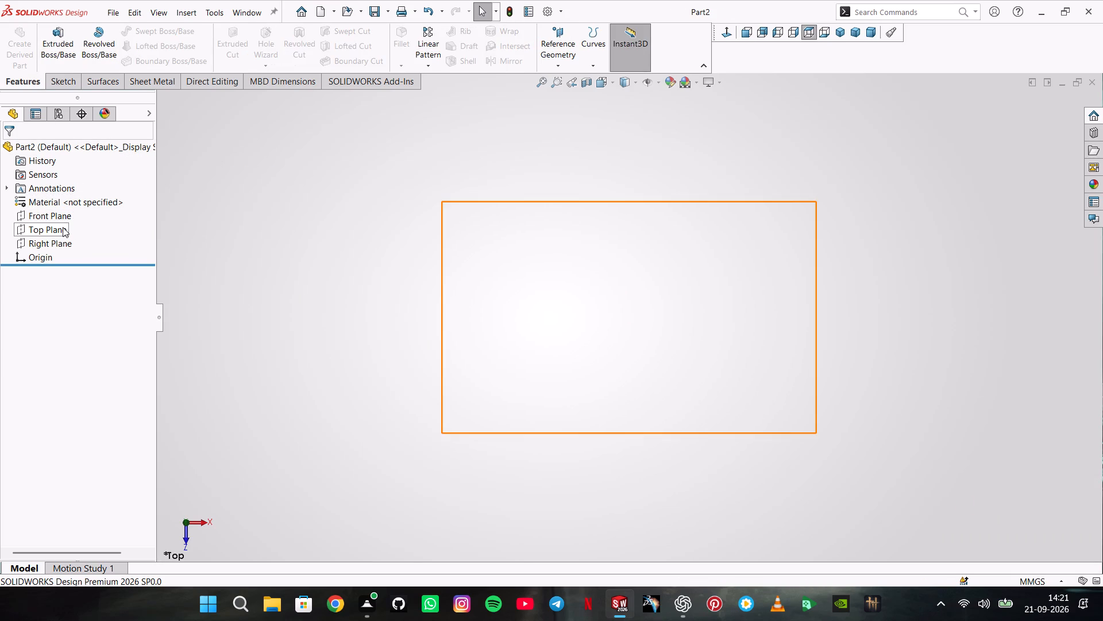
{"action": "left_click", "coordinate": [63, 227]}
{"action": "left_click", "coordinate": [80, 204]}
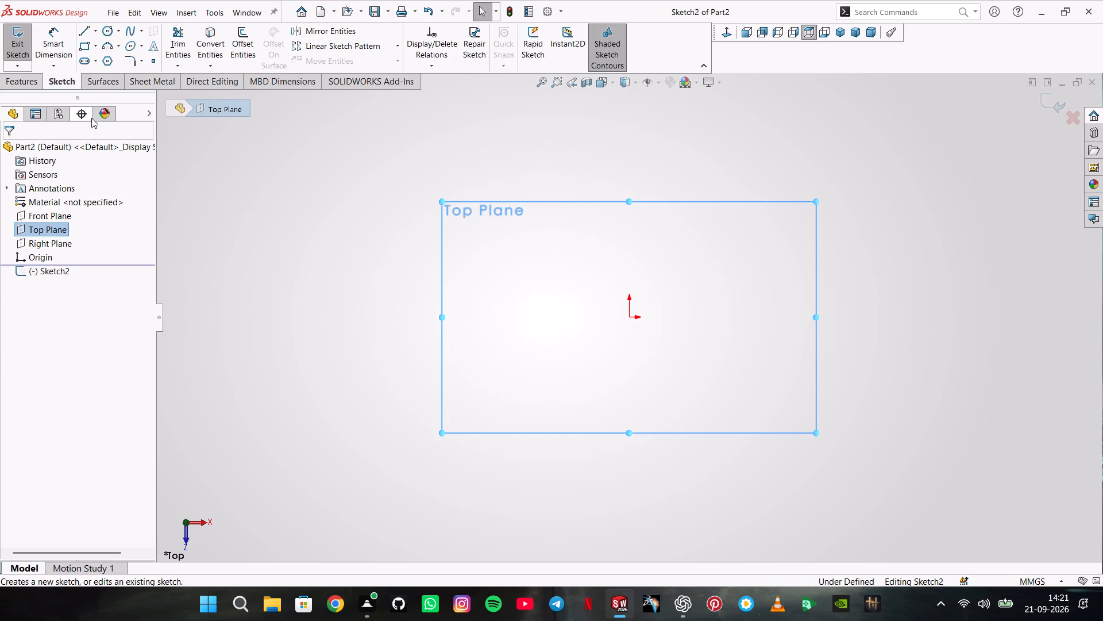
{"action": "left_click", "coordinate": [92, 47]}
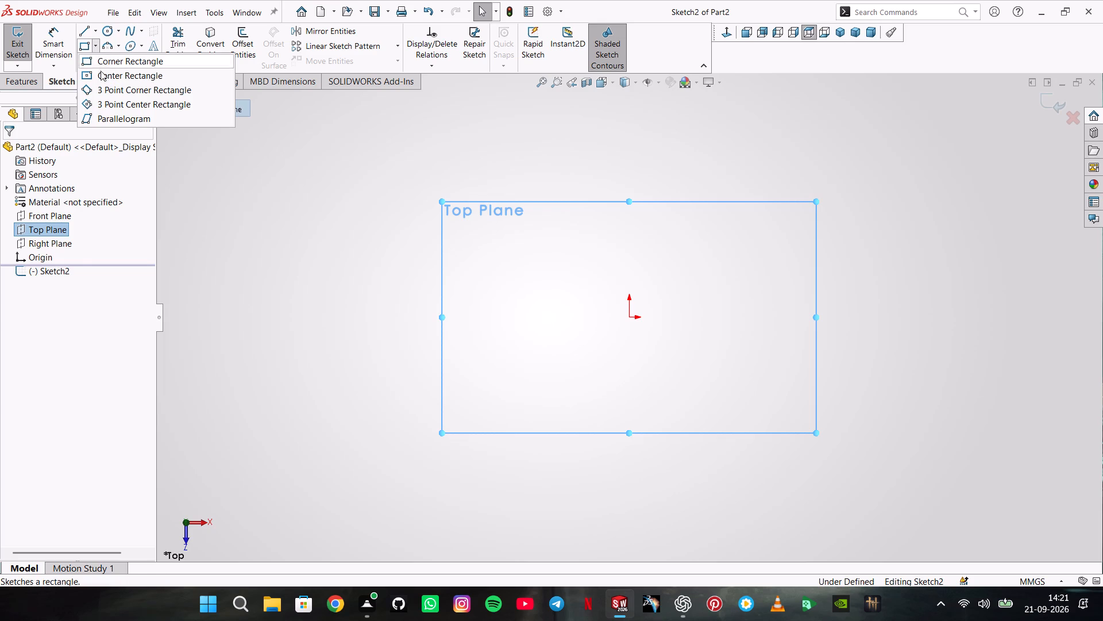
{"action": "left_click", "coordinate": [102, 77]}
{"action": "left_click", "coordinate": [628, 316]}
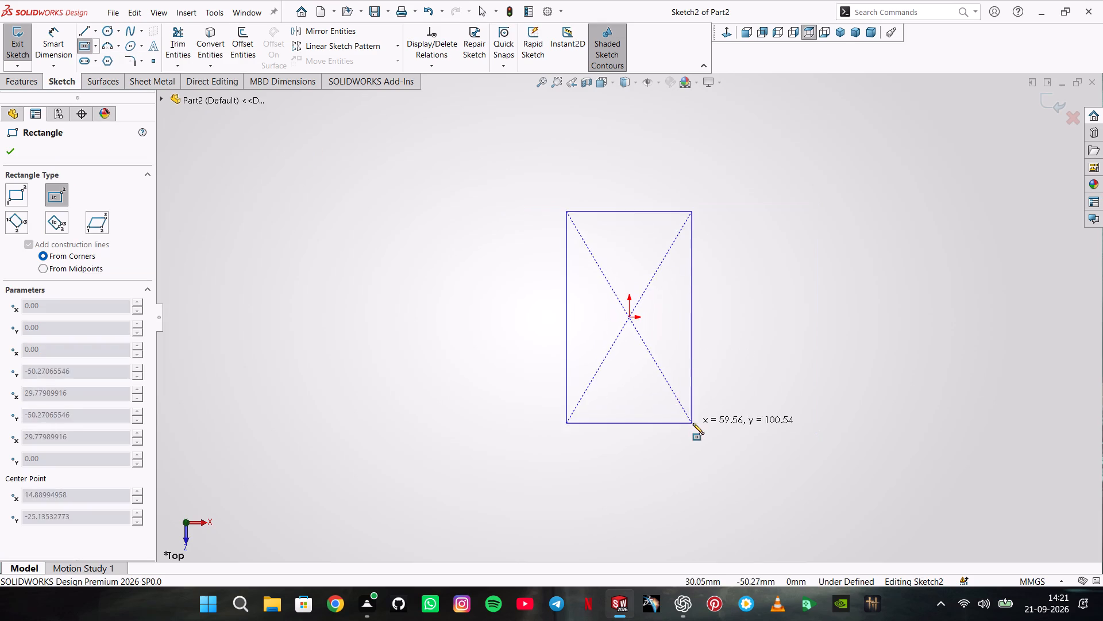
{"action": "left_click", "coordinate": [751, 430]}
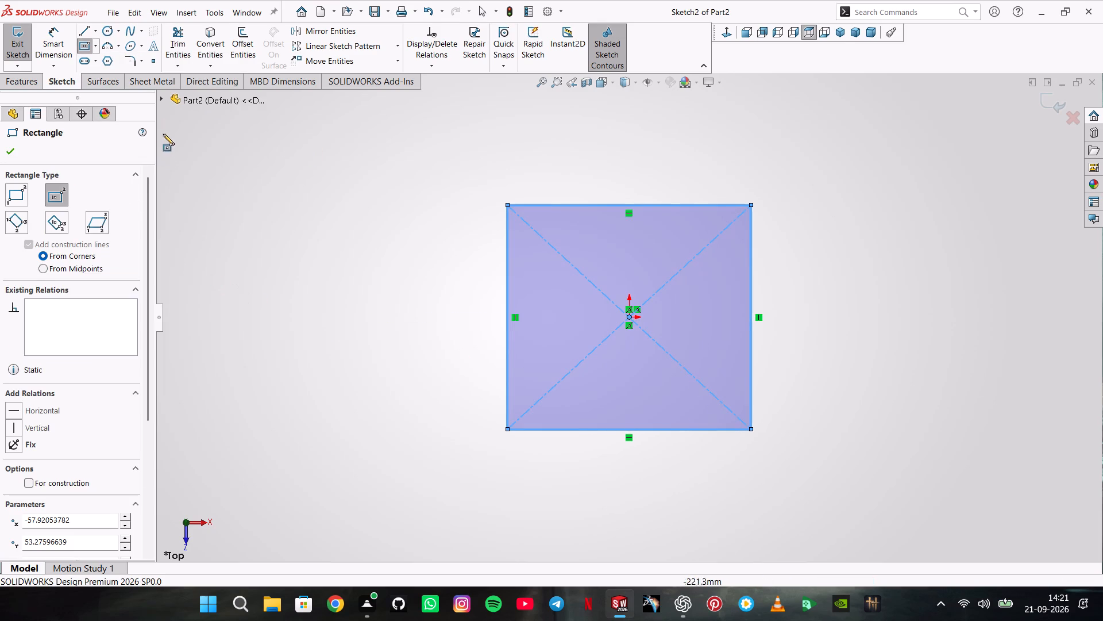
Dimension the rectangle with a horizontal side of 115 mm and a vertical side of 210 mm.
{"action": "left_click", "coordinate": [61, 46]}
{"action": "left_click", "coordinate": [535, 204]}
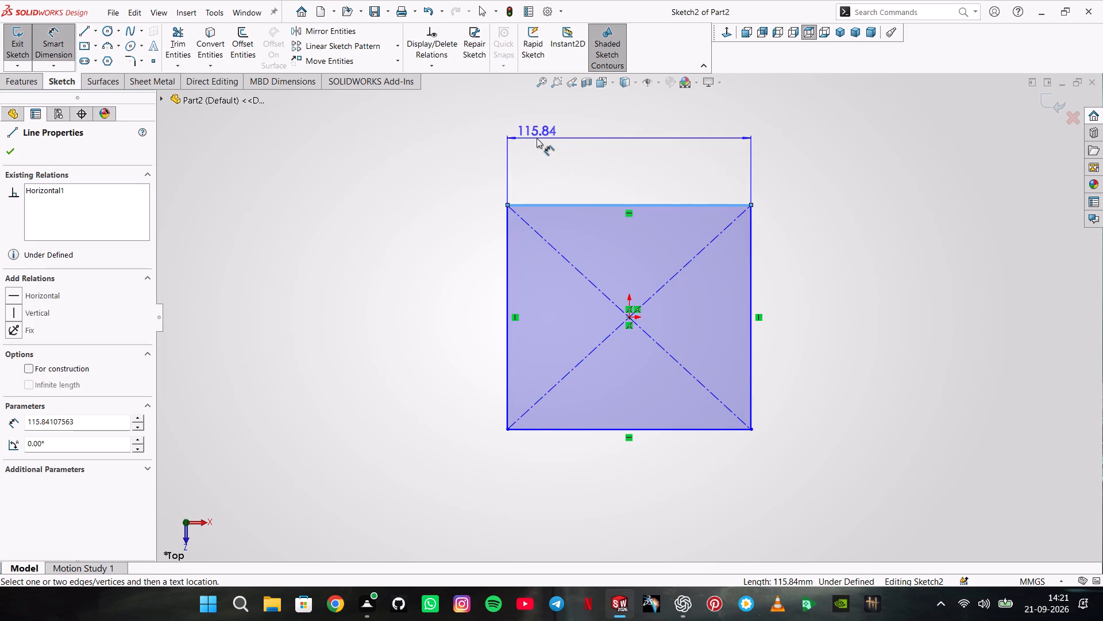
{"action": "left_click", "coordinate": [585, 138]}
{"action": "type", "text": "115"}
{"action": "key", "text": "Return"}
{"action": "key", "text": "3"}
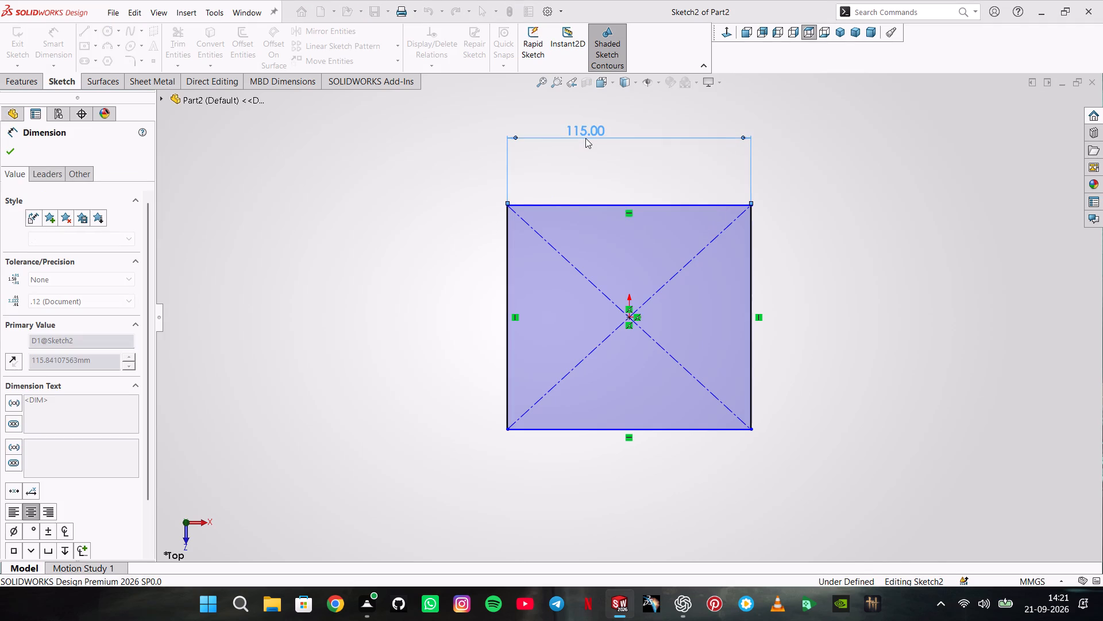
{"action": "left_click", "coordinate": [509, 238]}
{"action": "left_click", "coordinate": [385, 269]}
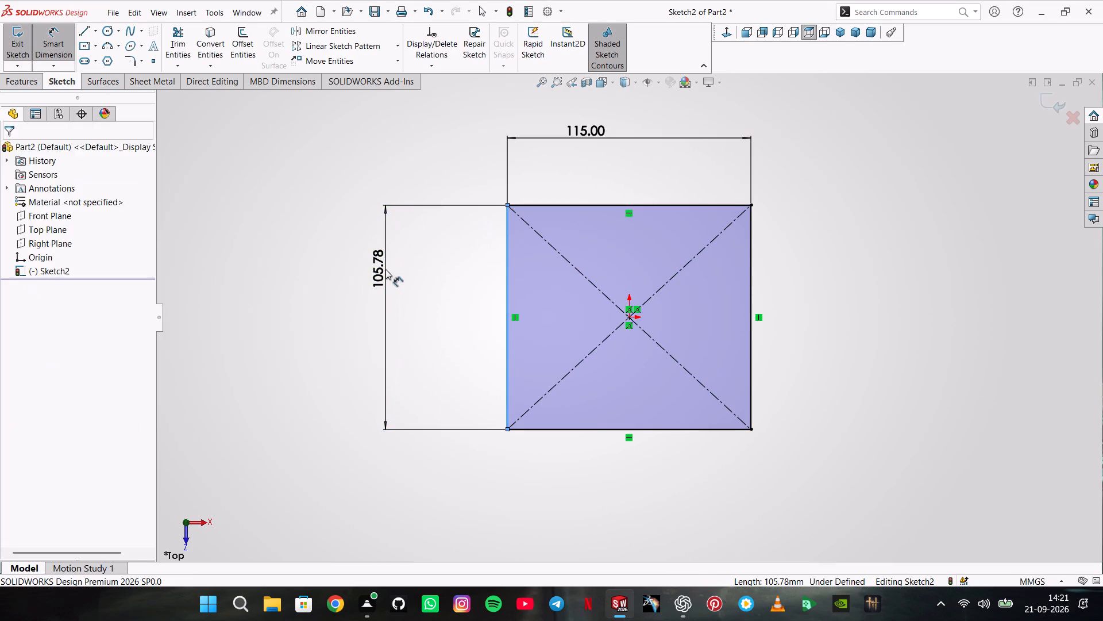
{"action": "type", "text": "210"}
{"action": "key", "text": "Return"}
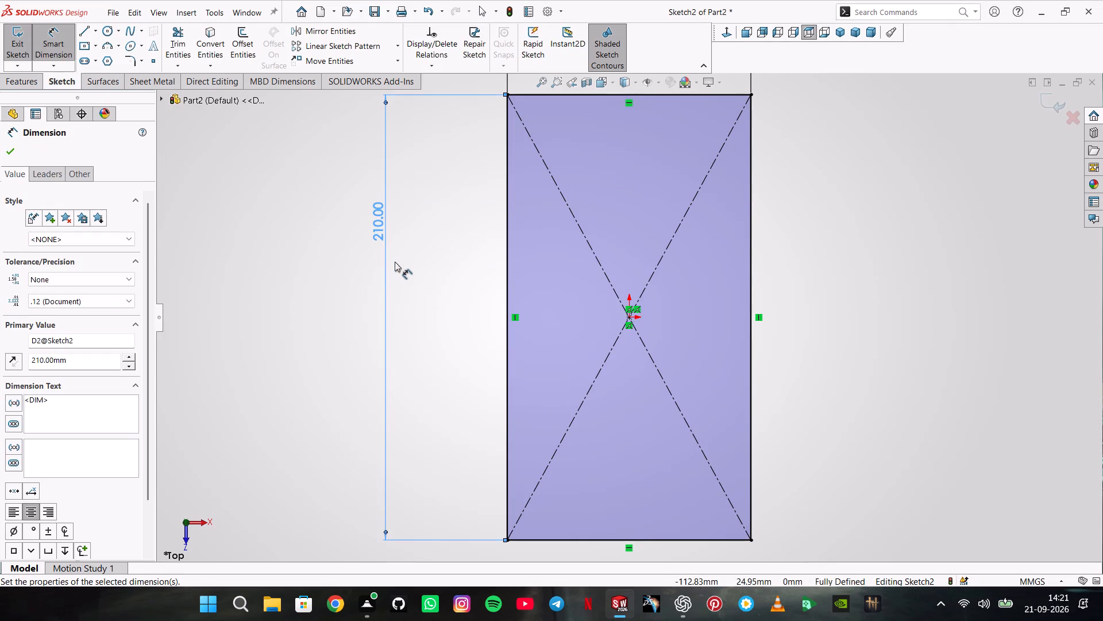
Extrude the rectangle 30 mm with the Mid Plane end condition as the base block.
{"action": "scroll", "coordinate": [346, 221], "scroll_direction": "up", "scroll_amount": 2}
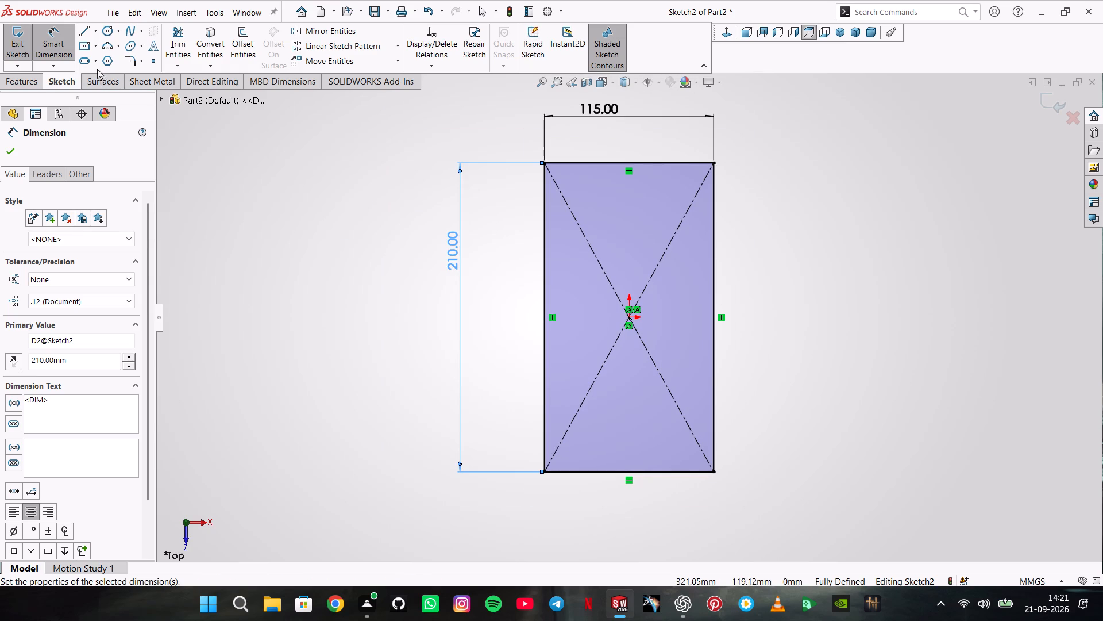
{"action": "left_click", "coordinate": [28, 79]}
{"action": "left_click", "coordinate": [59, 52]}
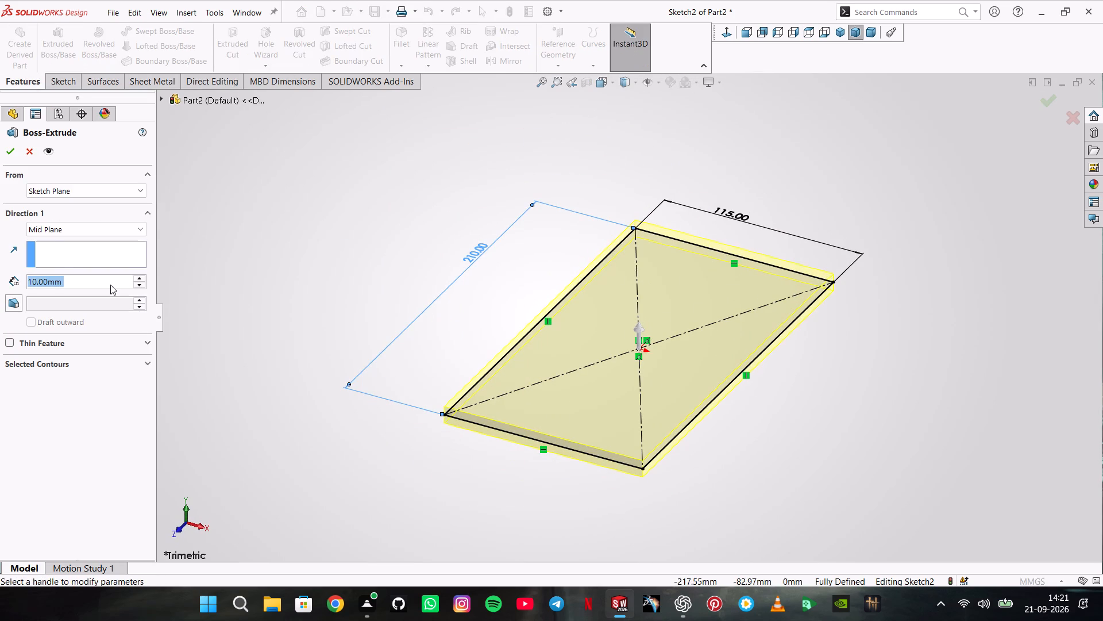
{"action": "type", "text": "30"}
{"action": "key", "text": "Return"}
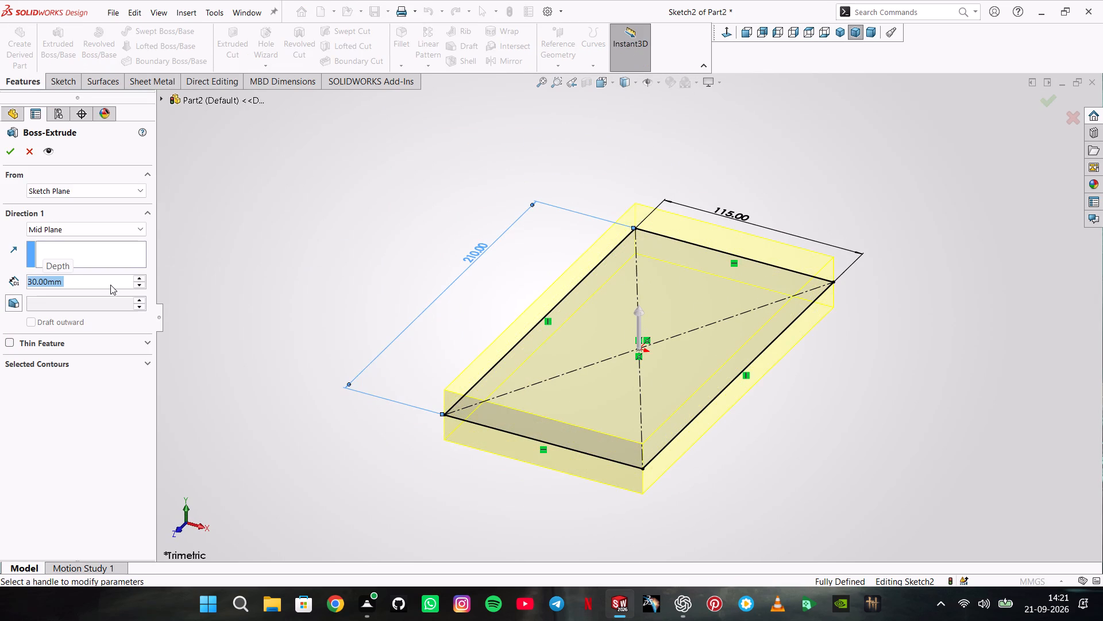
{"action": "key", "text": "Return"}
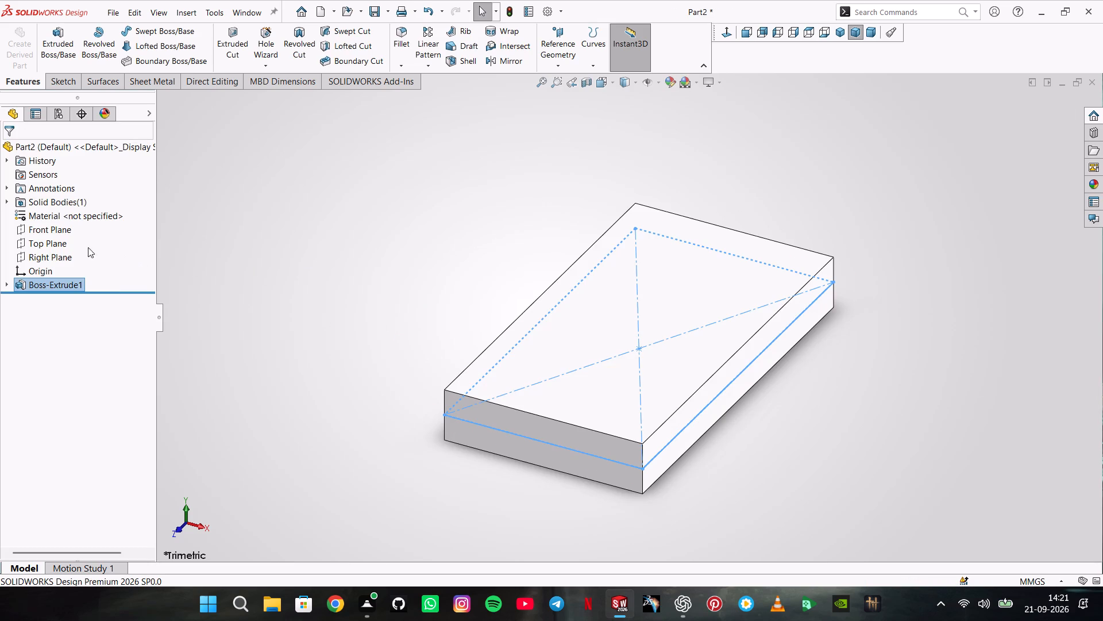
Start a sketch on the Front Plane and draw a vertical centerline about 128 mm long through the origin.
{"action": "left_click", "coordinate": [52, 229]}
{"action": "left_click", "coordinate": [64, 213]}
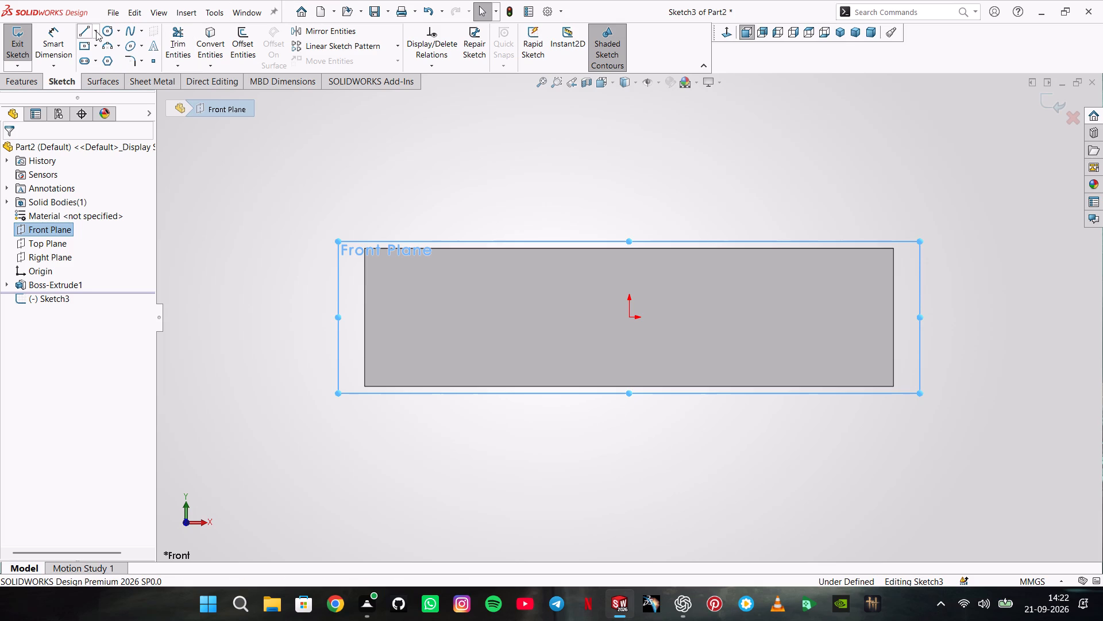
{"action": "left_click", "coordinate": [96, 31]}
{"action": "left_click", "coordinate": [109, 55]}
{"action": "scroll", "coordinate": [463, 117], "scroll_direction": "up", "scroll_amount": 3}
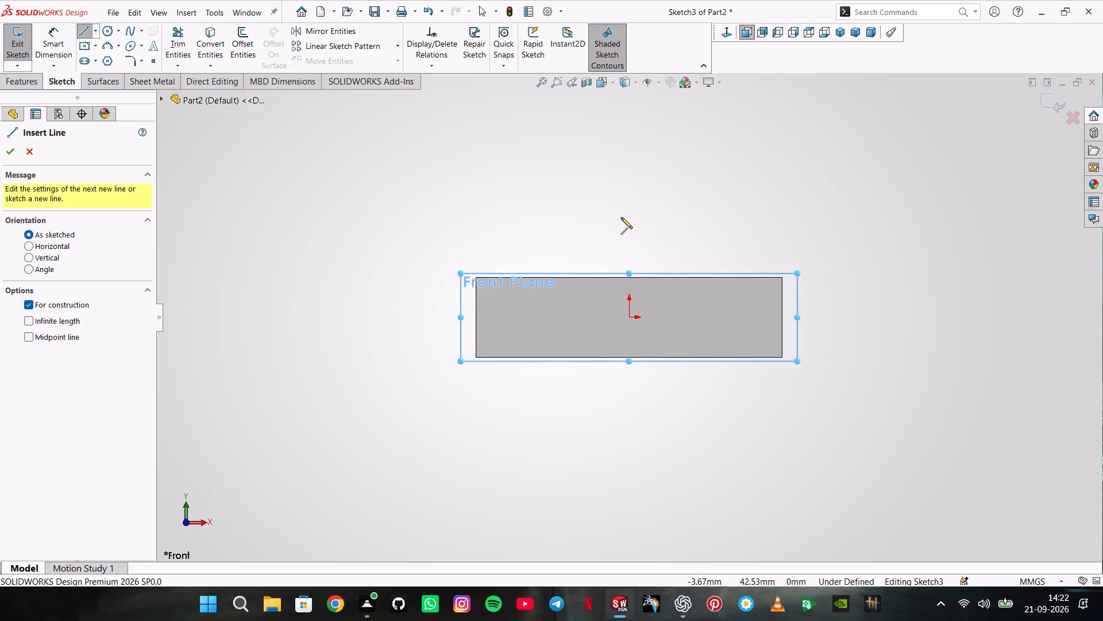
{"action": "left_click", "coordinate": [630, 109]}
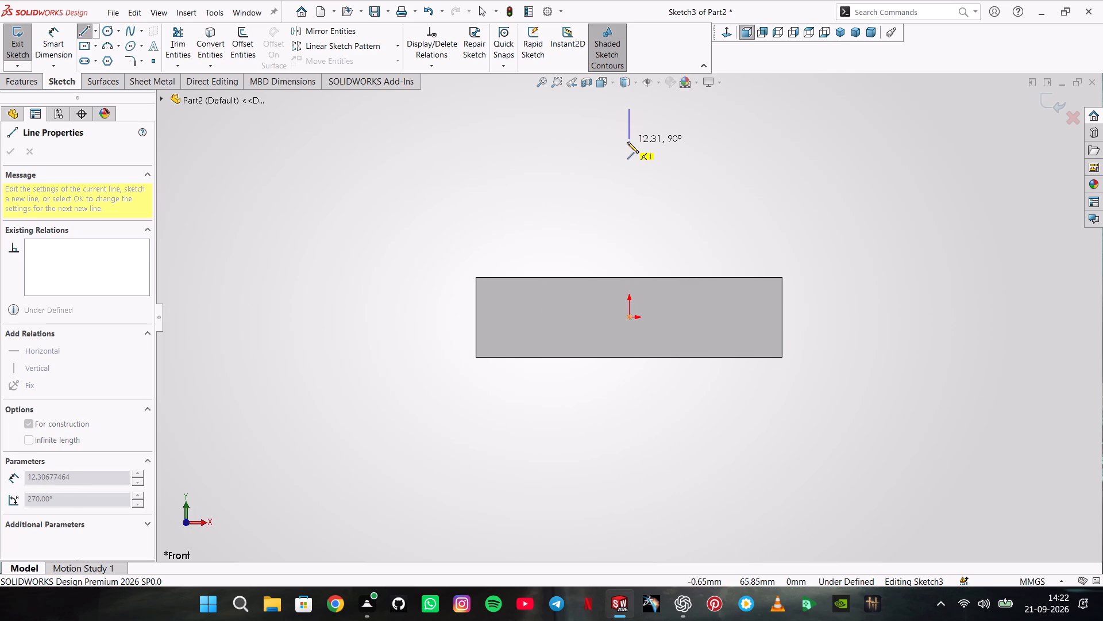
{"action": "left_click", "coordinate": [630, 450]}
{"action": "double_click", "coordinate": [665, 427]}
Draw two horizontal centerlines, one above the other, crossing the vertical centerline above the block.
{"action": "left_click", "coordinate": [591, 179]}
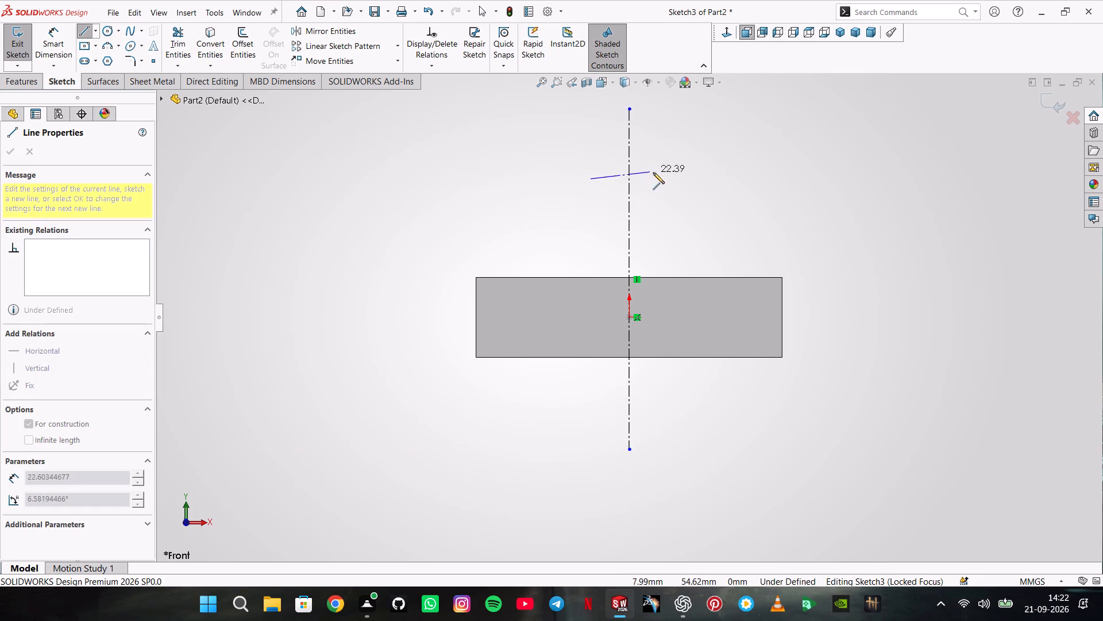
{"action": "left_click", "coordinate": [672, 179]}
{"action": "double_click", "coordinate": [666, 164]}
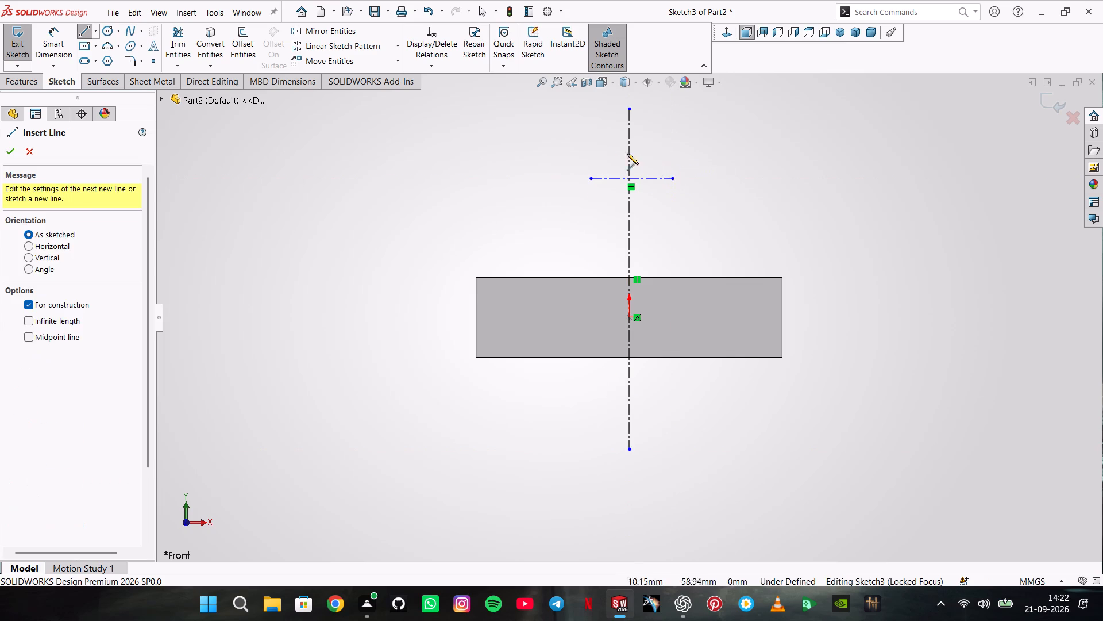
{"action": "left_click", "coordinate": [579, 138]}
{"action": "left_click", "coordinate": [671, 140]}
{"action": "double_click", "coordinate": [681, 126]}
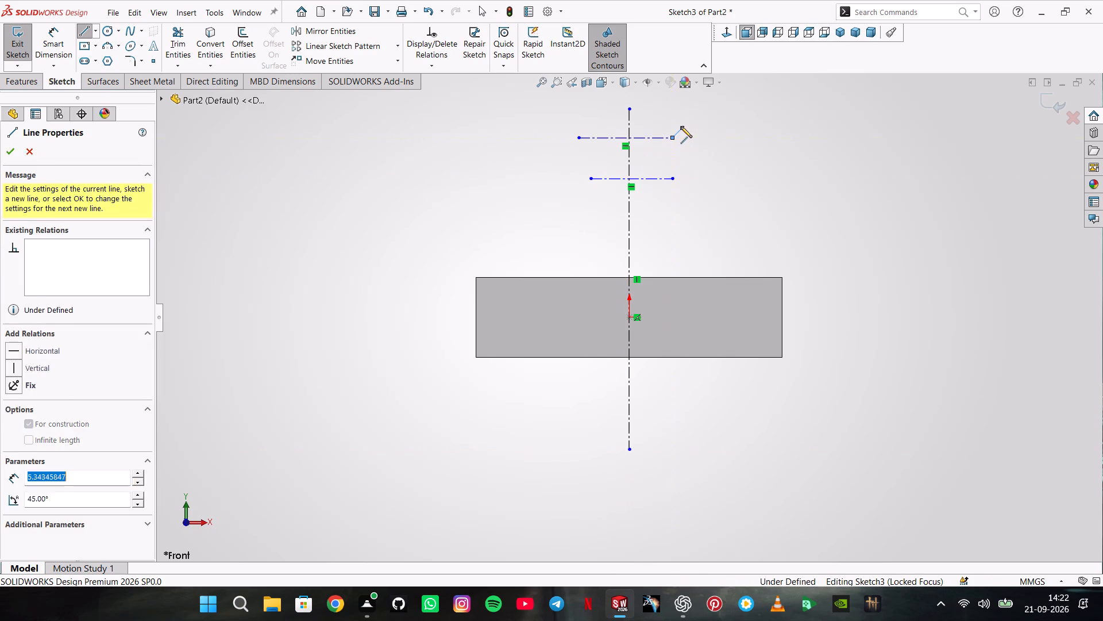
Draw a center rectangle about 53 by 85 mm, centred on the vertical centerline above the block and overlapping it.
{"action": "left_click", "coordinate": [53, 40]}
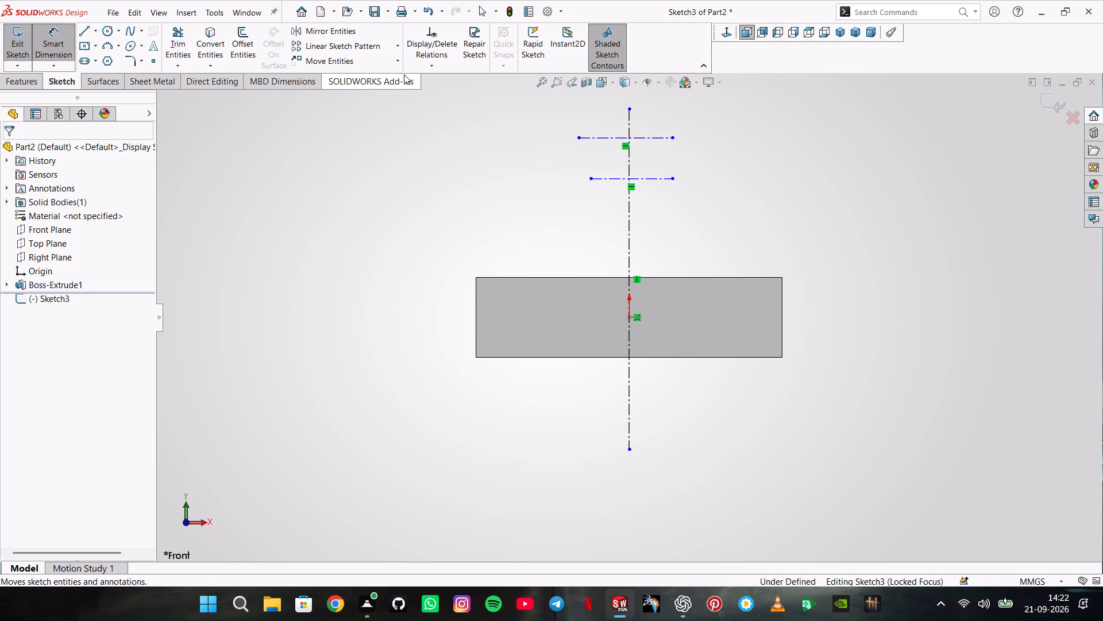
{"action": "left_click", "coordinate": [84, 41]}
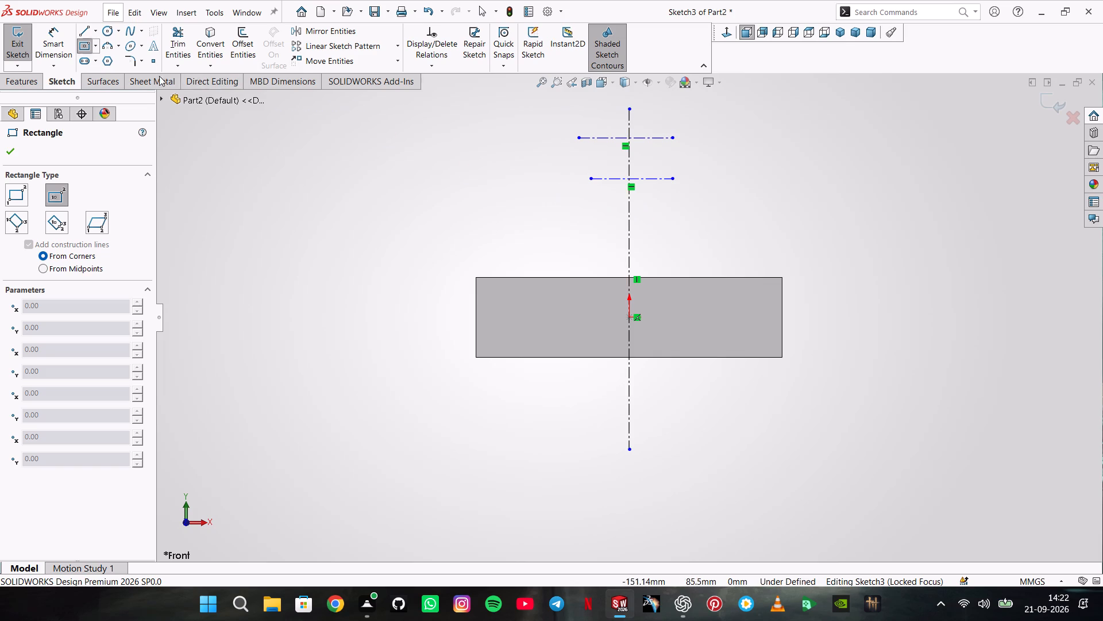
{"action": "left_click", "coordinate": [629, 216]}
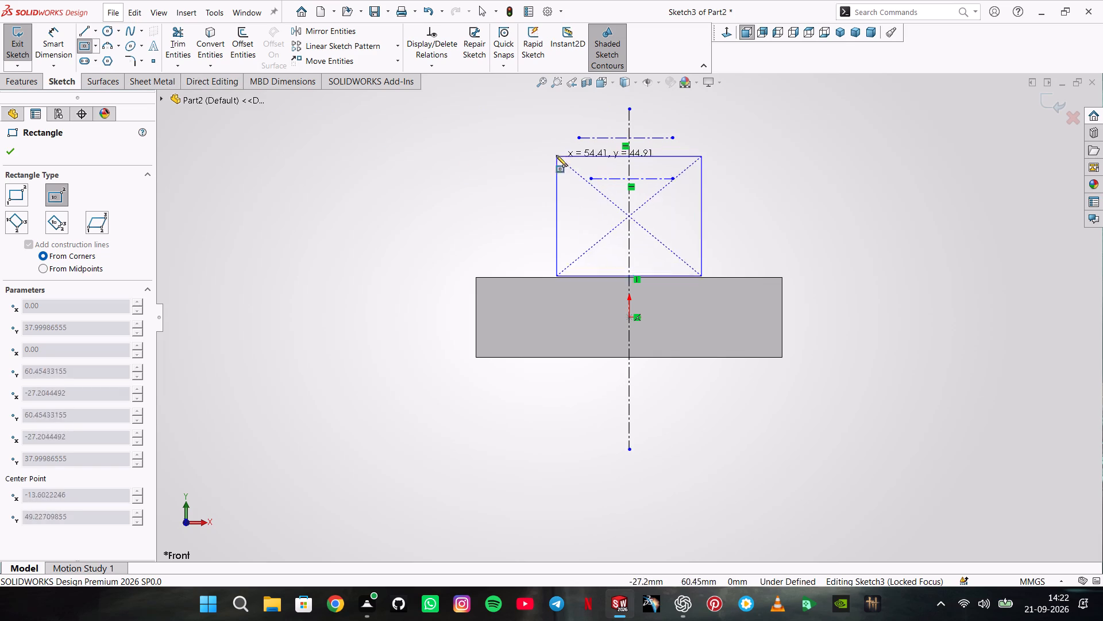
{"action": "left_click", "coordinate": [559, 103]}
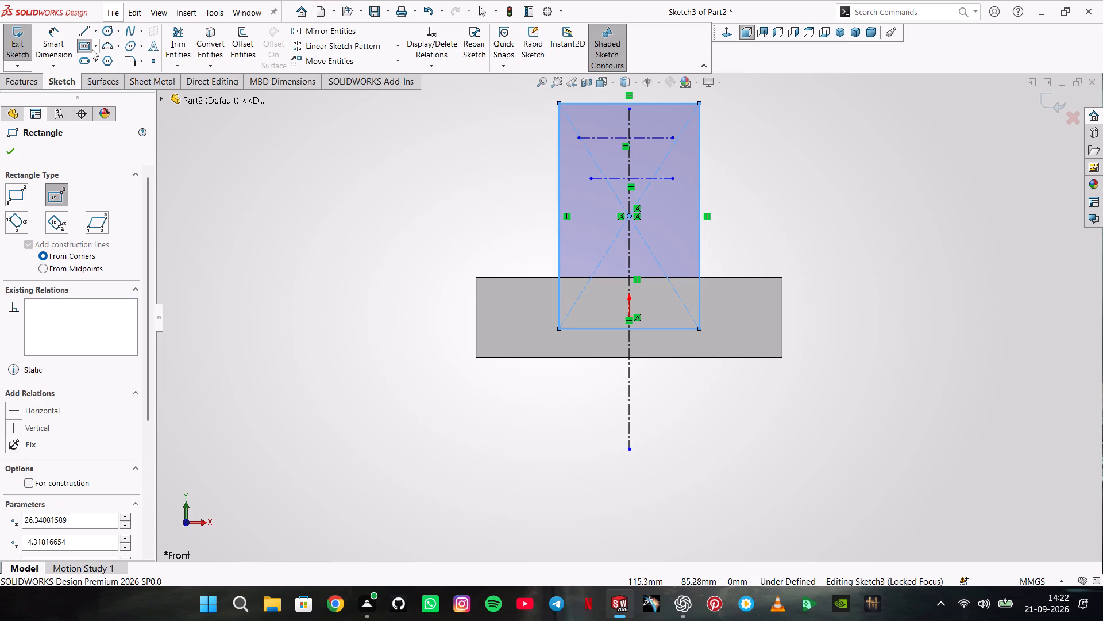
Dimension the rectangle's vertical side and set its height to 56+80+75, giving 211 mm.
{"action": "left_click", "coordinate": [50, 38]}
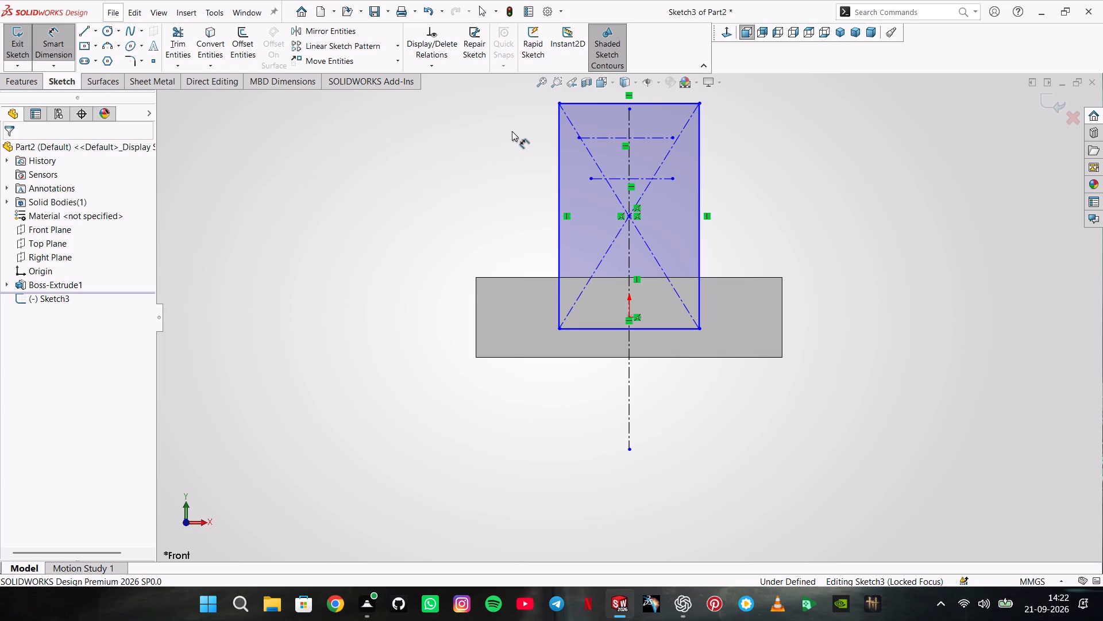
{"action": "left_click", "coordinate": [701, 158]}
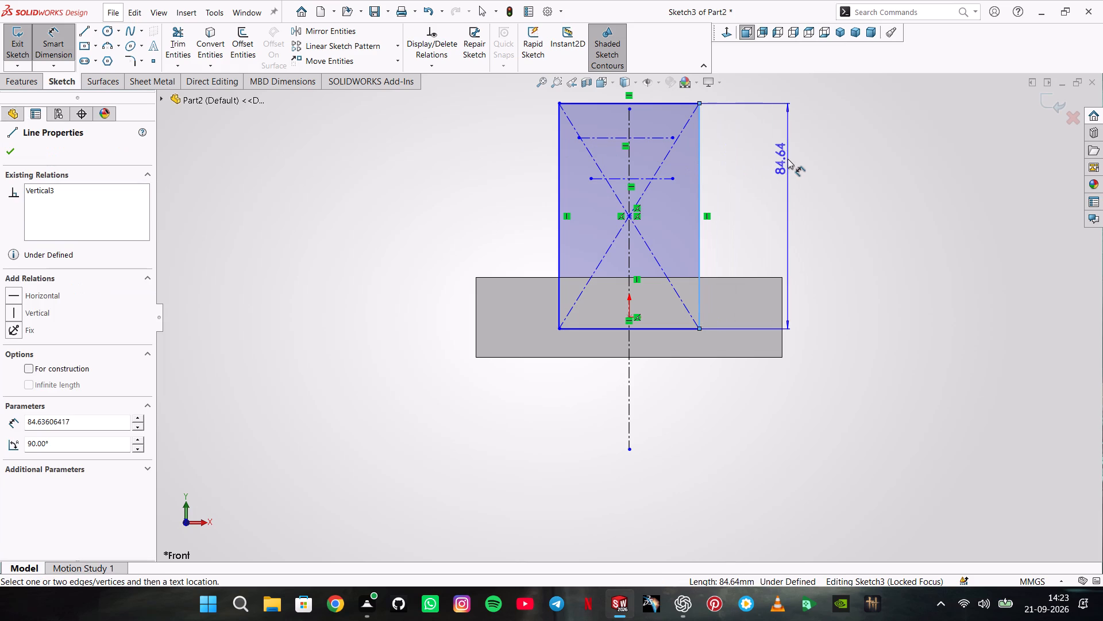
{"action": "left_click", "coordinate": [788, 159]}
{"action": "type", "text": "56"}
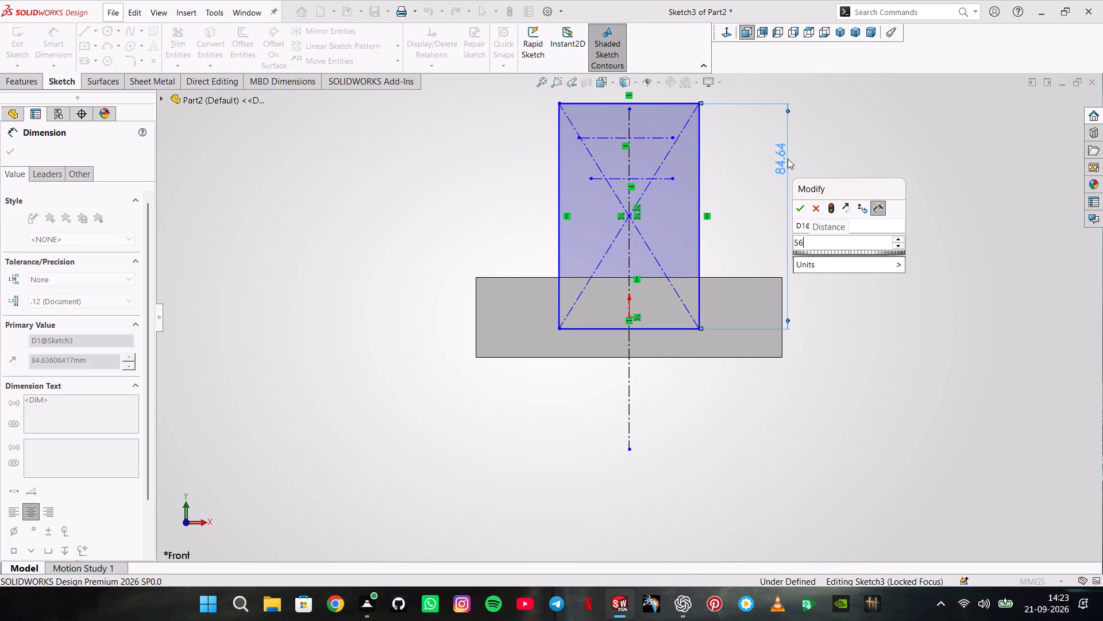
{"action": "key", "text": "plus"}
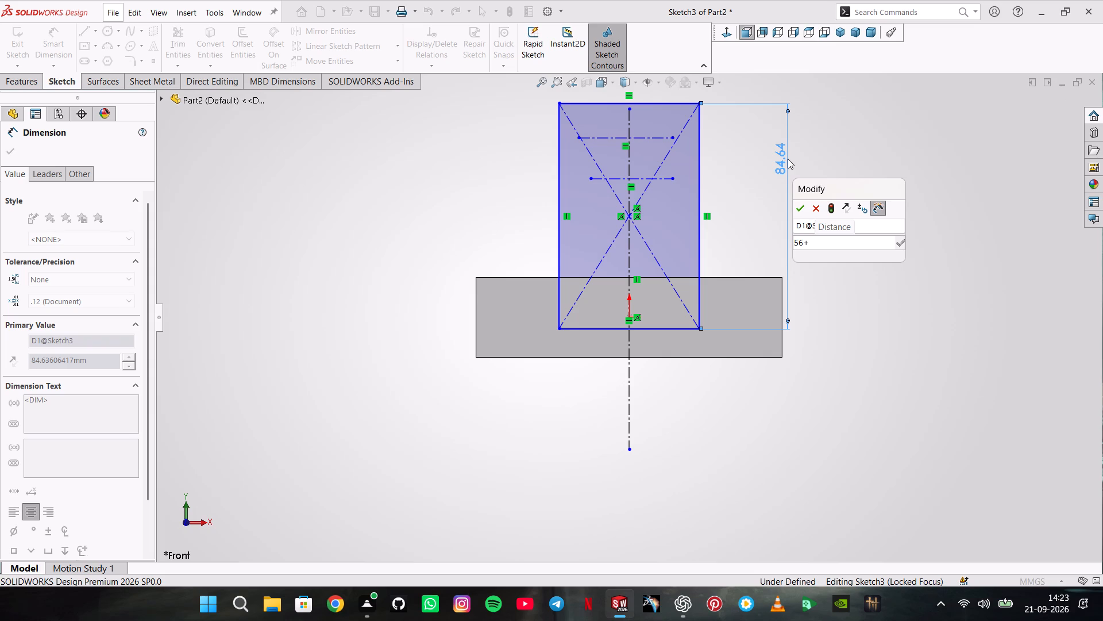
{"action": "type", "text": "80+"}
{"action": "type", "text": "75"}
{"action": "key", "text": "Return"}
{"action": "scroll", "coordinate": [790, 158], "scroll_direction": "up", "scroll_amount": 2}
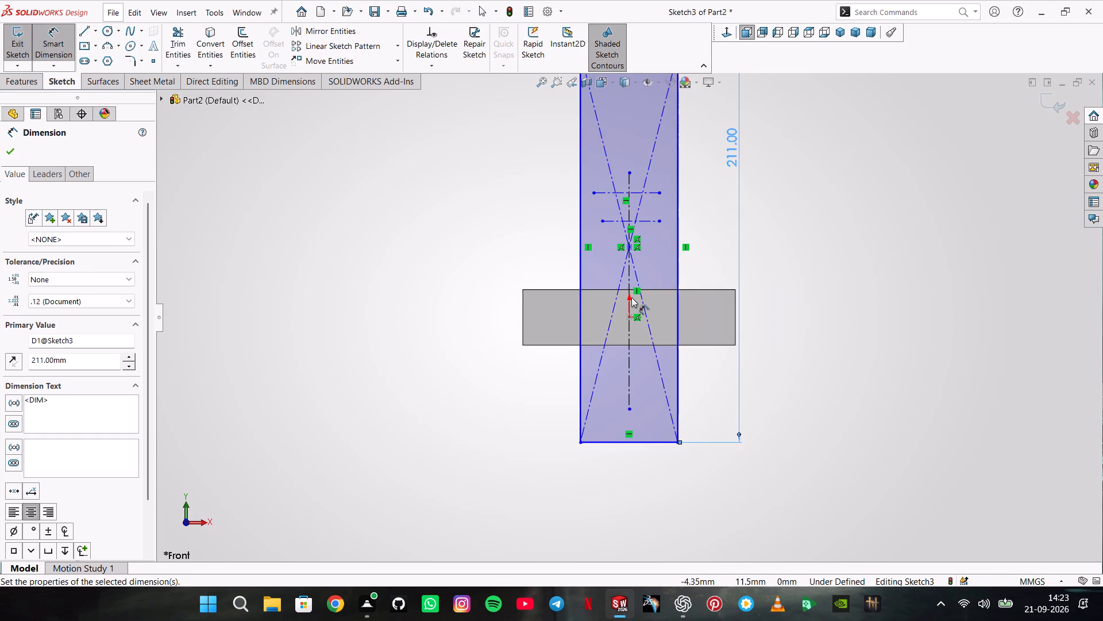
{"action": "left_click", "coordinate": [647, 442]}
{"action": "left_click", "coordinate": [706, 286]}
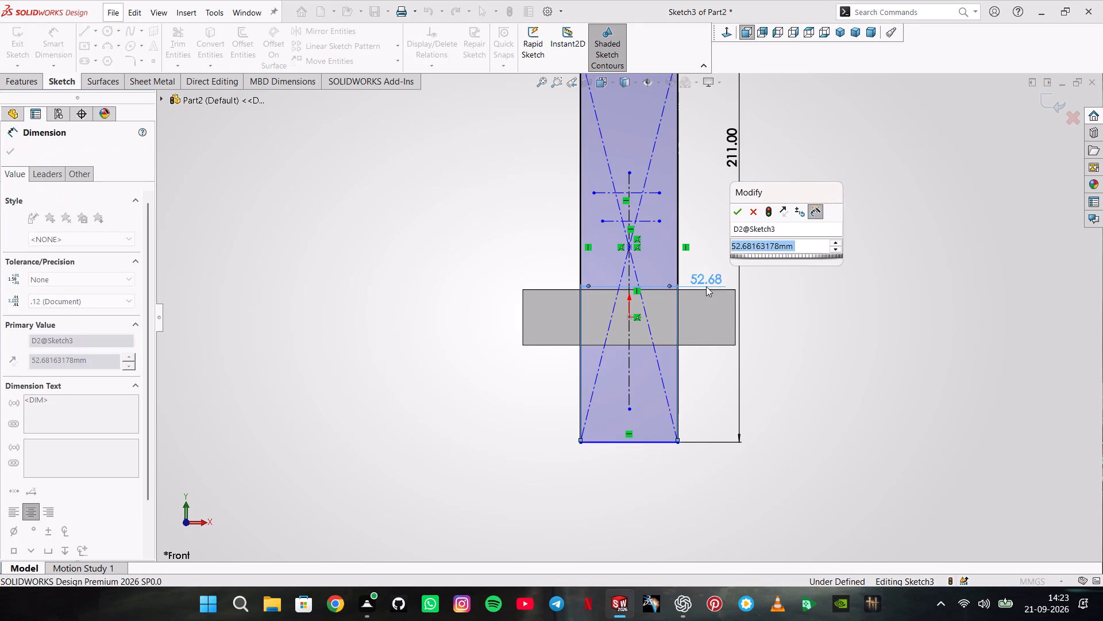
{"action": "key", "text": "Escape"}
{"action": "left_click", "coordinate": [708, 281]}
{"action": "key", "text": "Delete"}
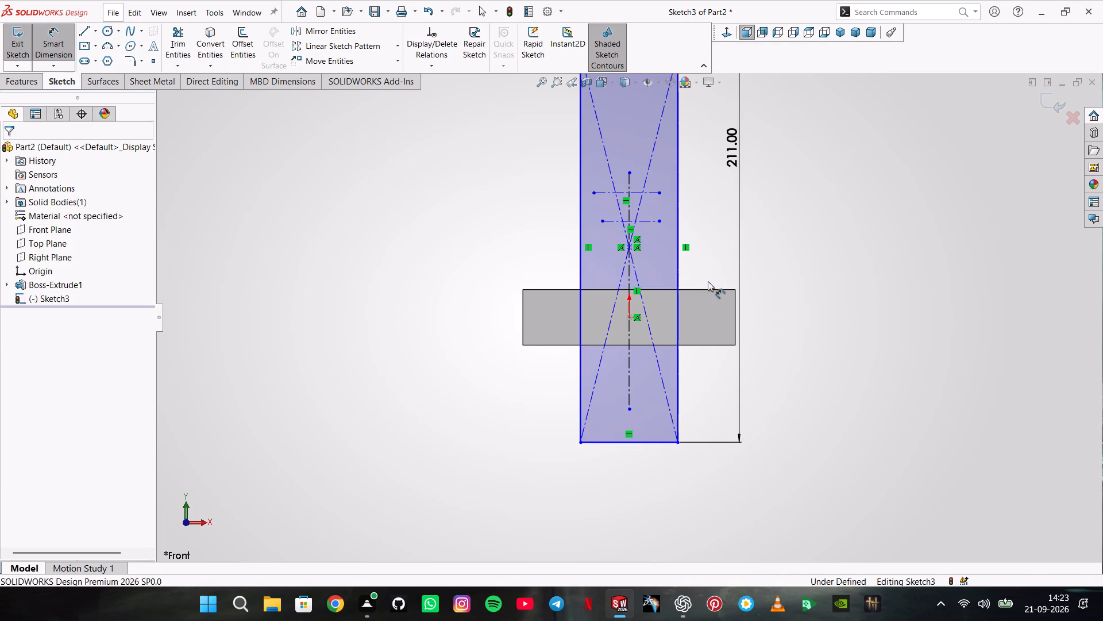
Dimension the distance between the block's top edge and the rectangle's bottom edge and set it to 0 mm.
{"action": "left_click", "coordinate": [705, 289]}
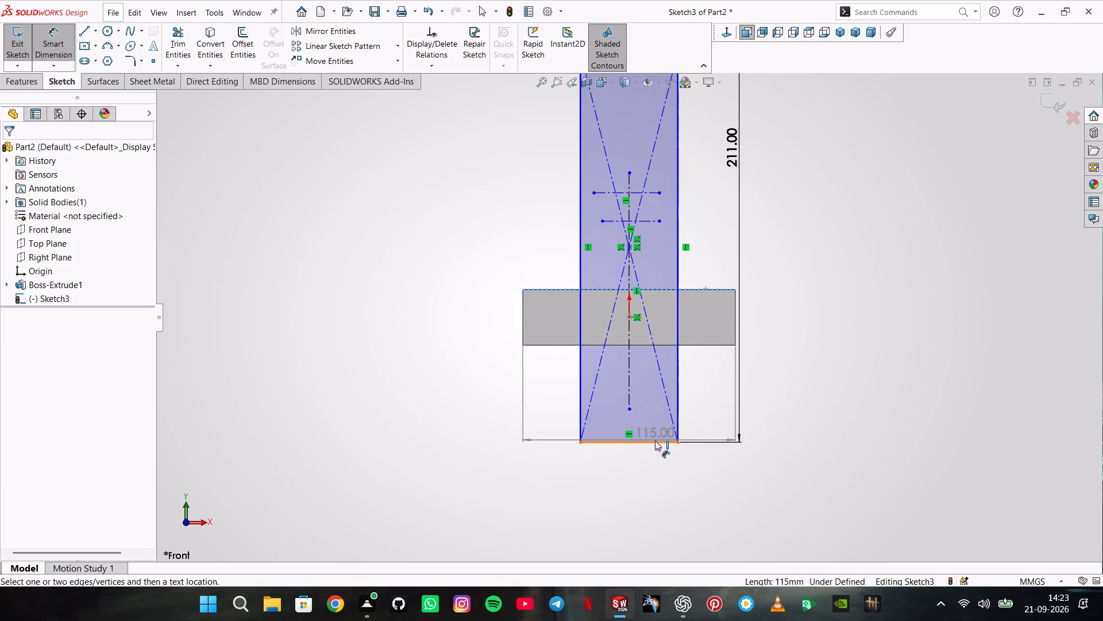
{"action": "left_click", "coordinate": [655, 440]}
{"action": "left_click", "coordinate": [783, 359]}
{"action": "key", "text": "0"}
{"action": "key", "text": "Return"}
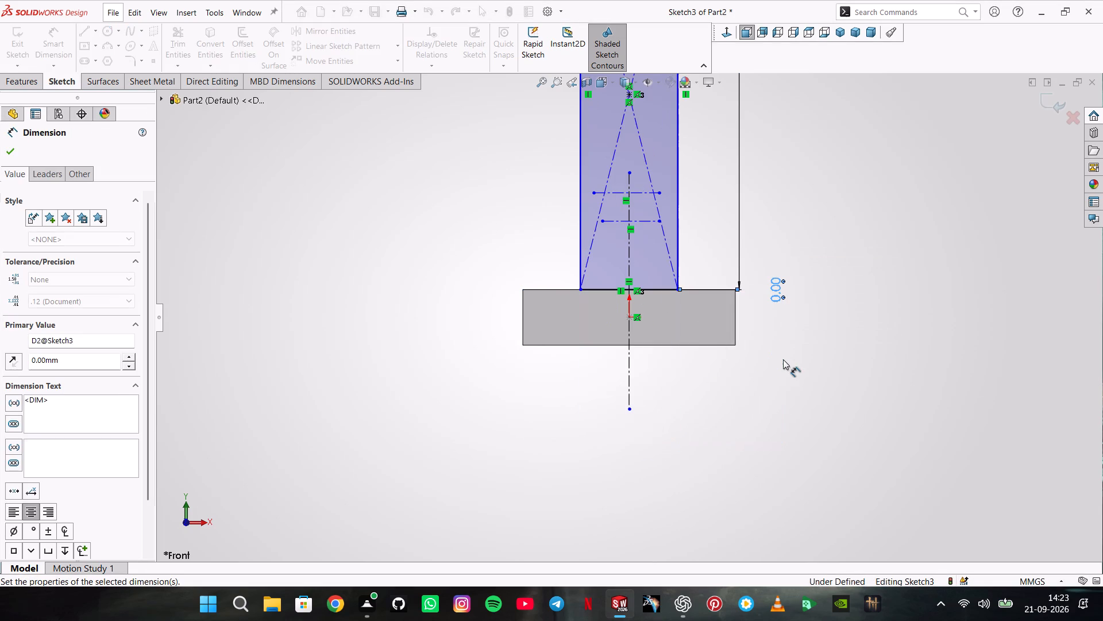
{"action": "scroll", "coordinate": [684, 252], "scroll_direction": "up", "scroll_amount": 4}
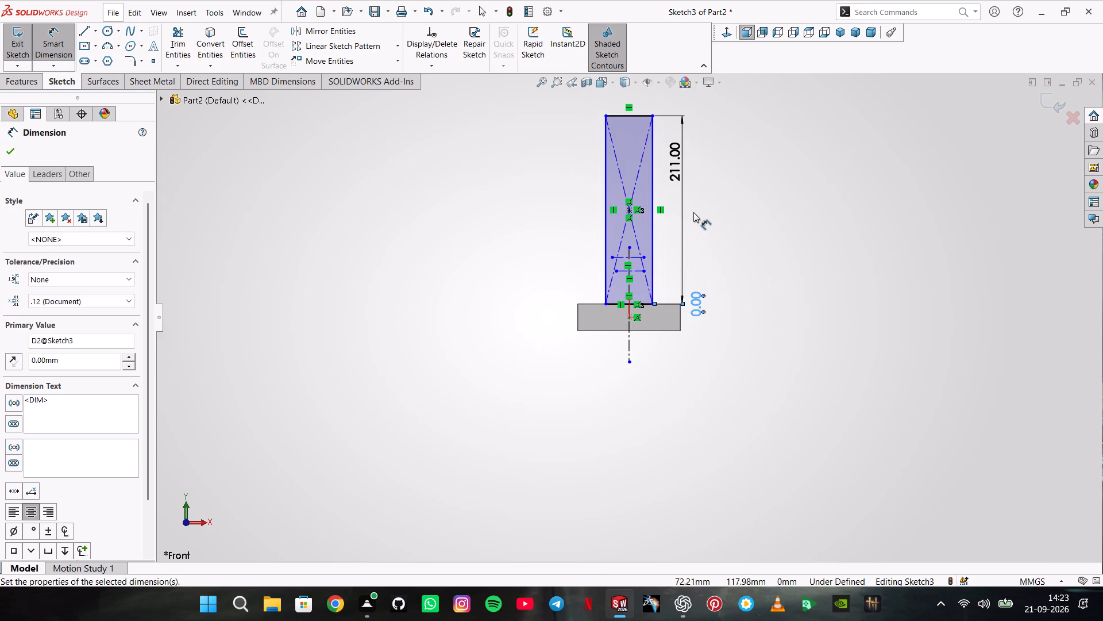
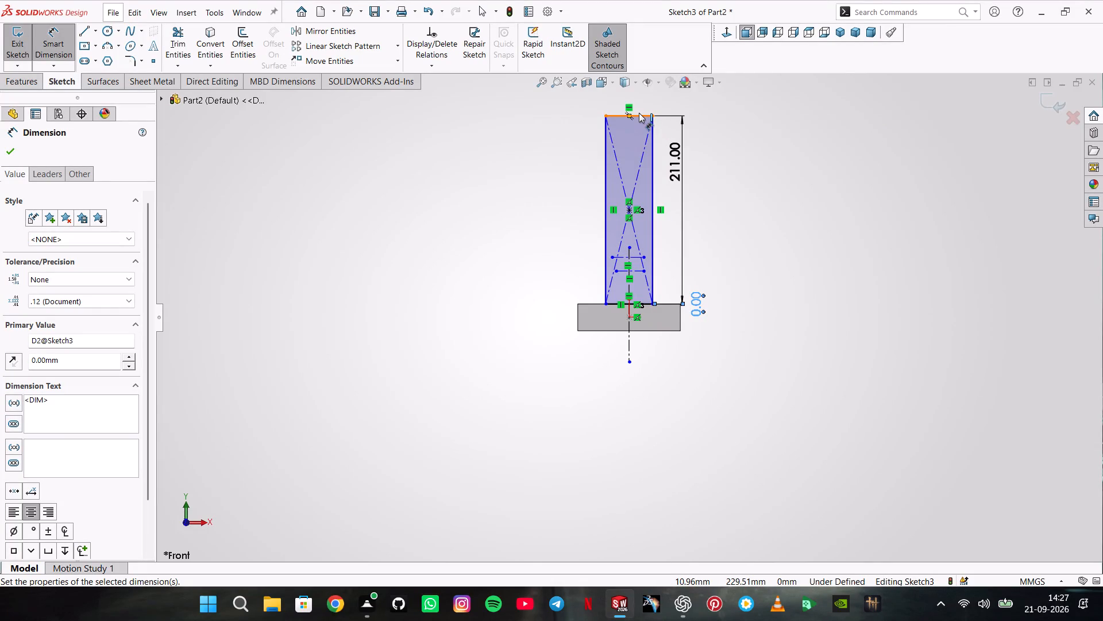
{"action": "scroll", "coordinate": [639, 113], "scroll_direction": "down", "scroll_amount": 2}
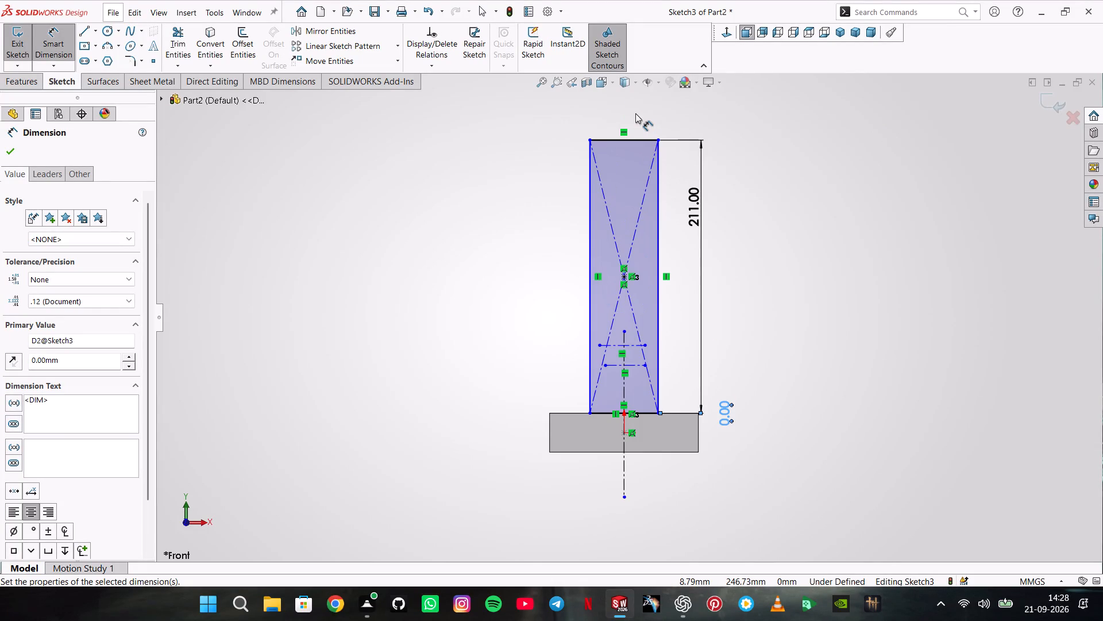
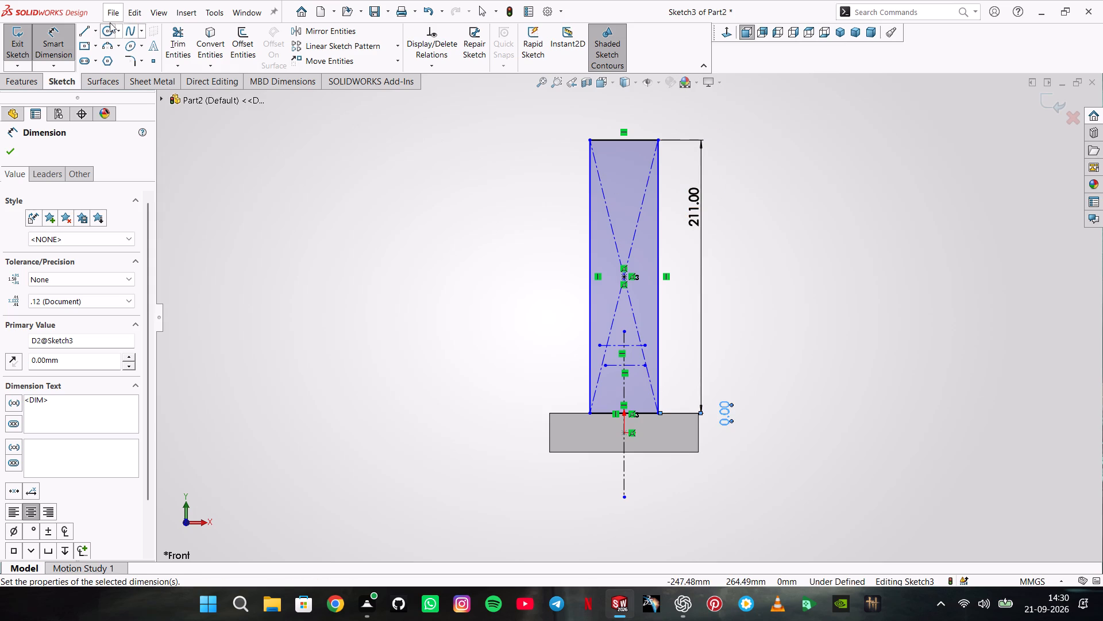
Sketch two horizontal lines across the tall rectangle, one near its upper end and one through the vertical centerline's top endpoint.
{"action": "left_click", "coordinate": [85, 28]}
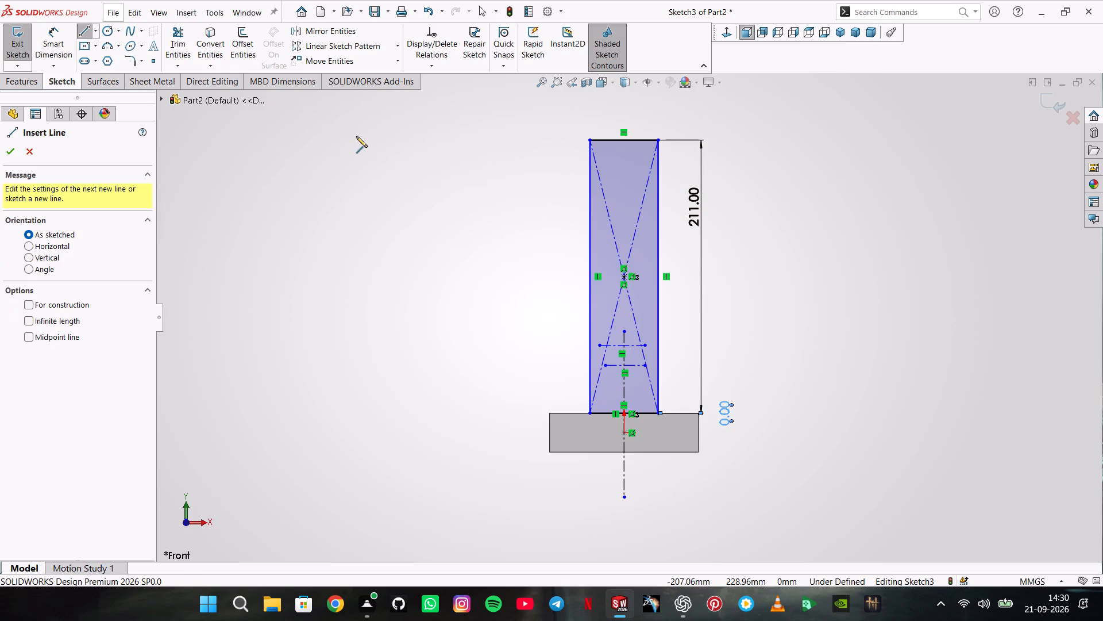
{"action": "left_click", "coordinate": [551, 191]}
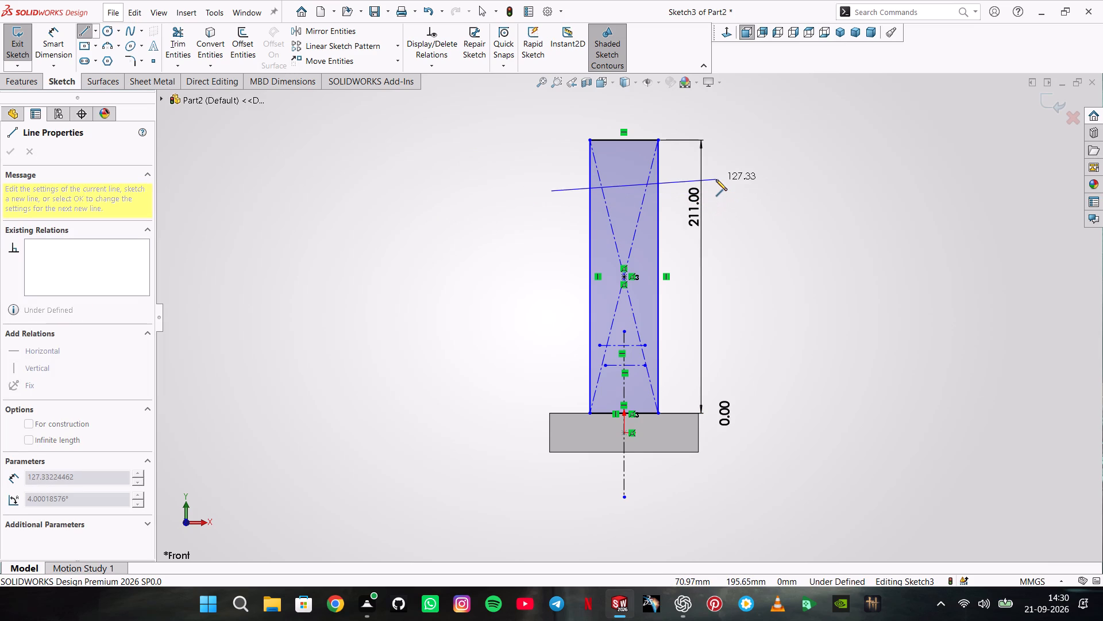
{"action": "left_click", "coordinate": [724, 191]}
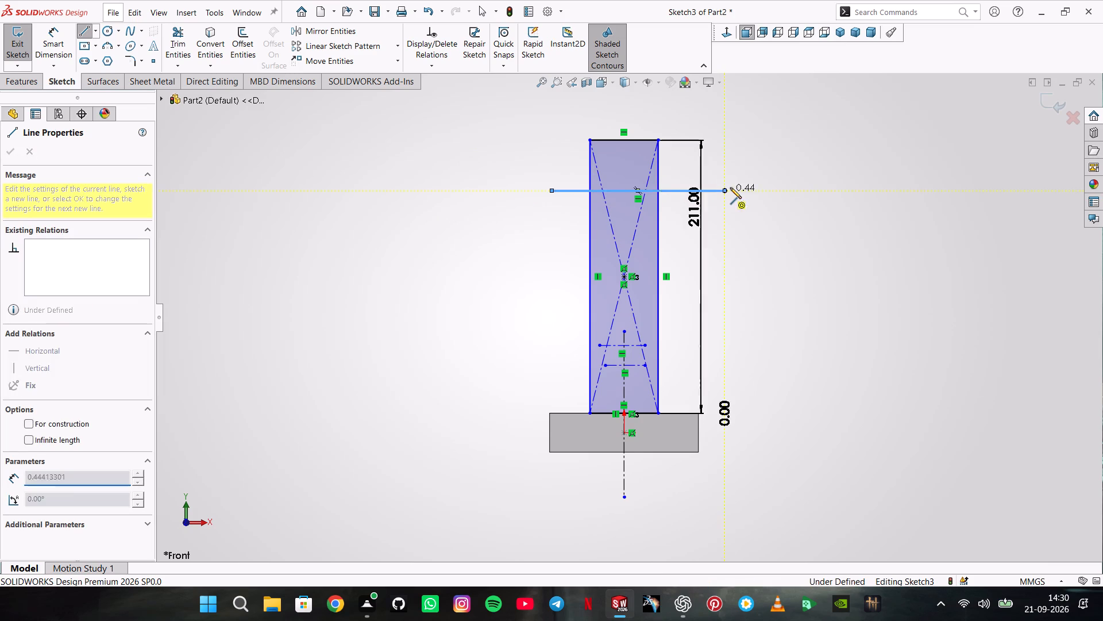
{"action": "double_click", "coordinate": [742, 167]}
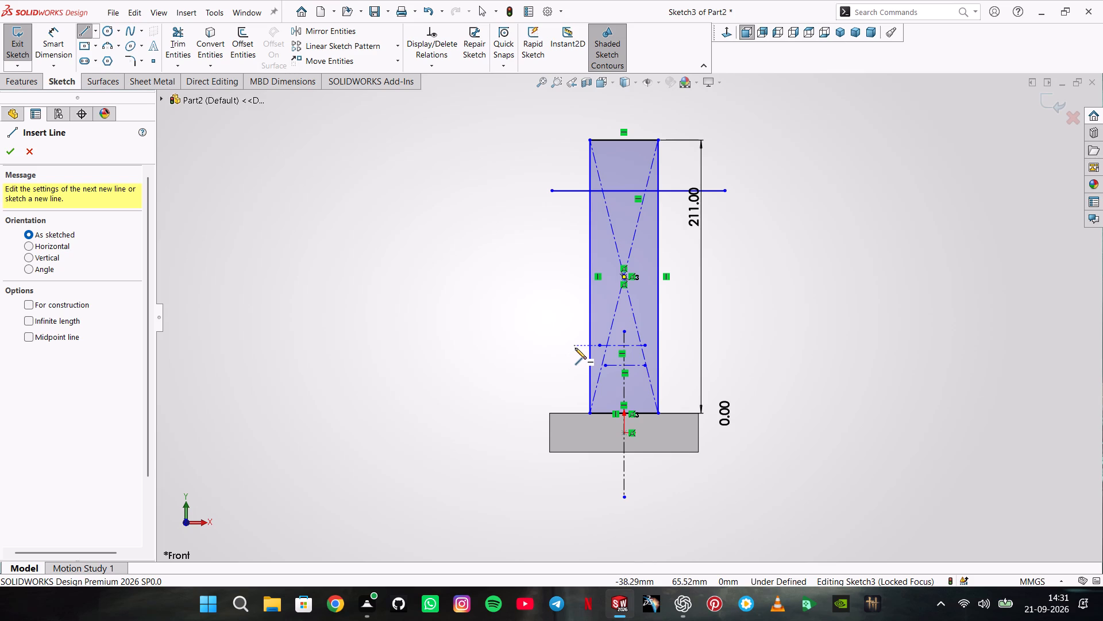
{"action": "left_click", "coordinate": [547, 330]}
{"action": "left_click", "coordinate": [702, 335]}
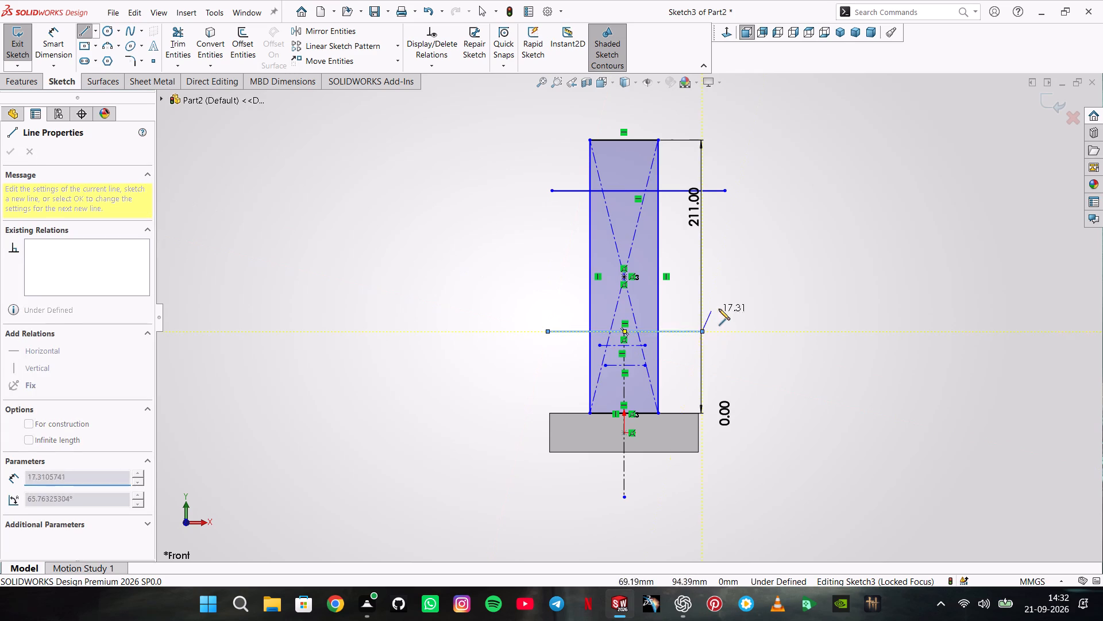
{"action": "double_click", "coordinate": [721, 308]}
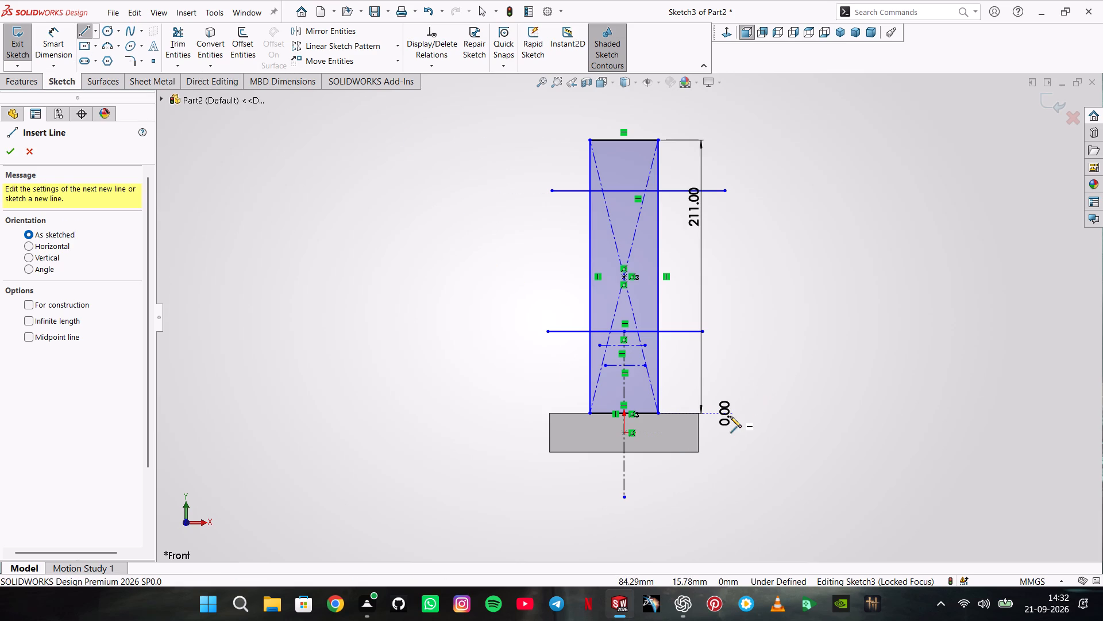
{"action": "key", "text": "Escape"}
{"action": "key", "text": "Escape"}
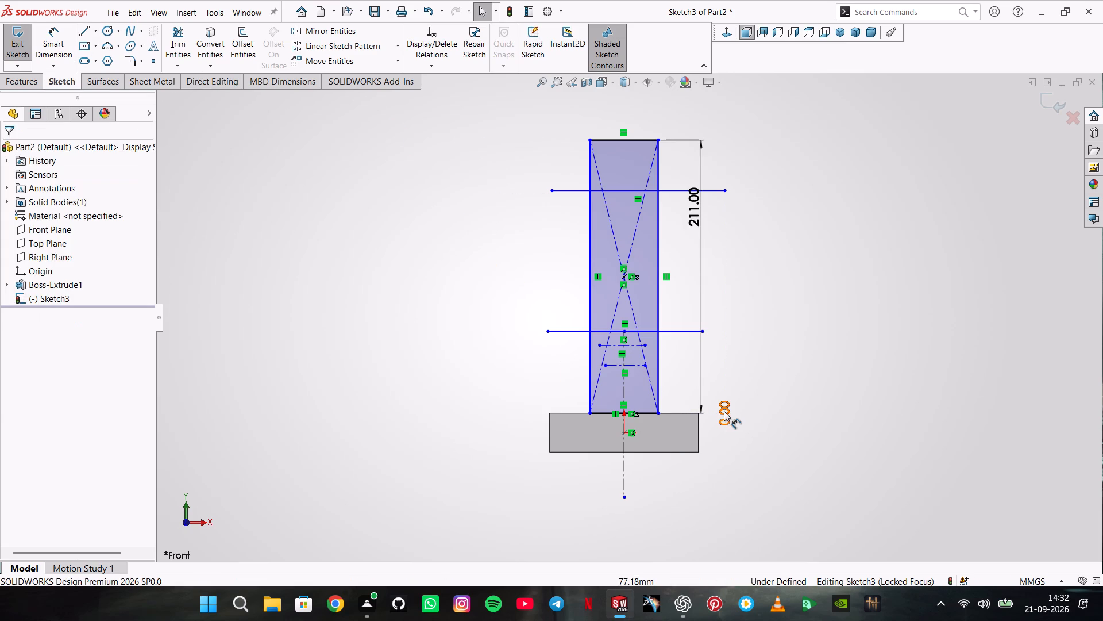
Open the 0.00 dimension beside the rectangle's lower corner for editing.
{"action": "double_click", "coordinate": [724, 411]}
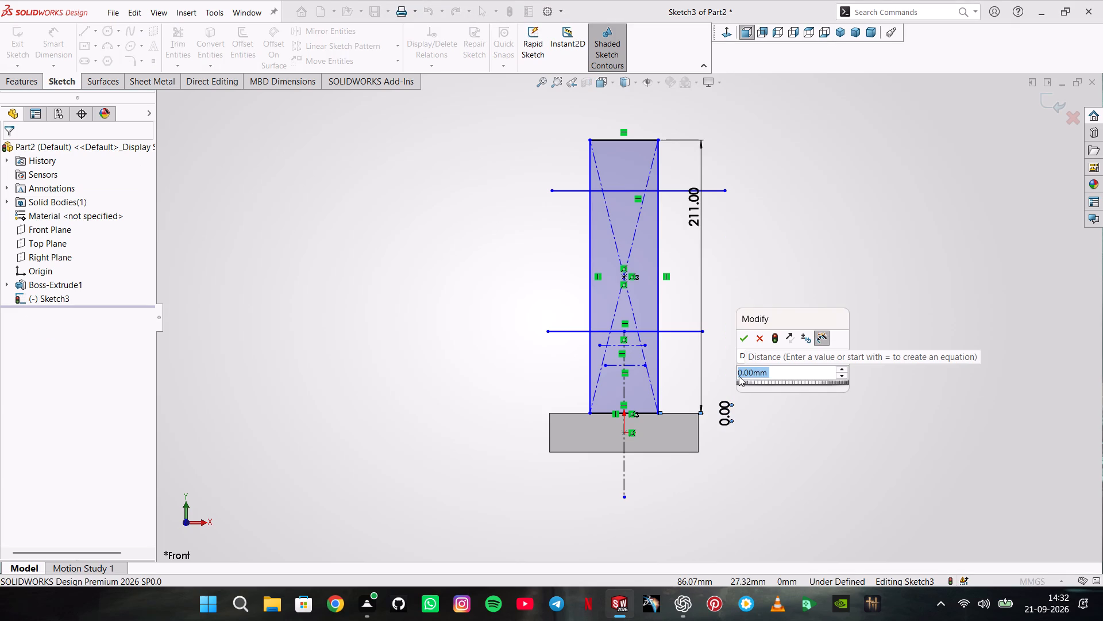
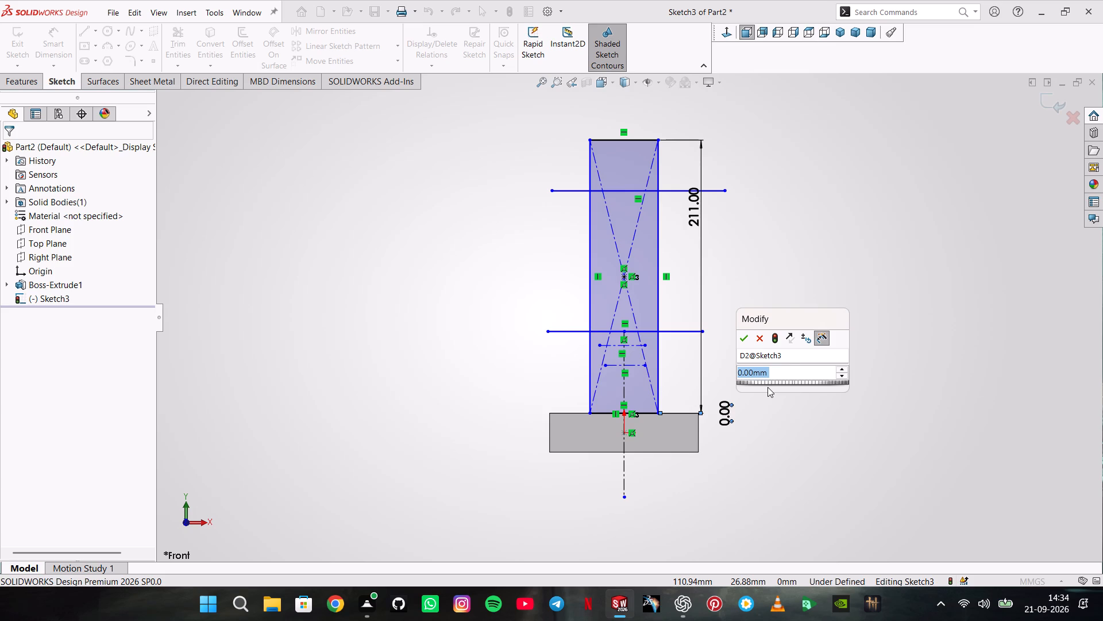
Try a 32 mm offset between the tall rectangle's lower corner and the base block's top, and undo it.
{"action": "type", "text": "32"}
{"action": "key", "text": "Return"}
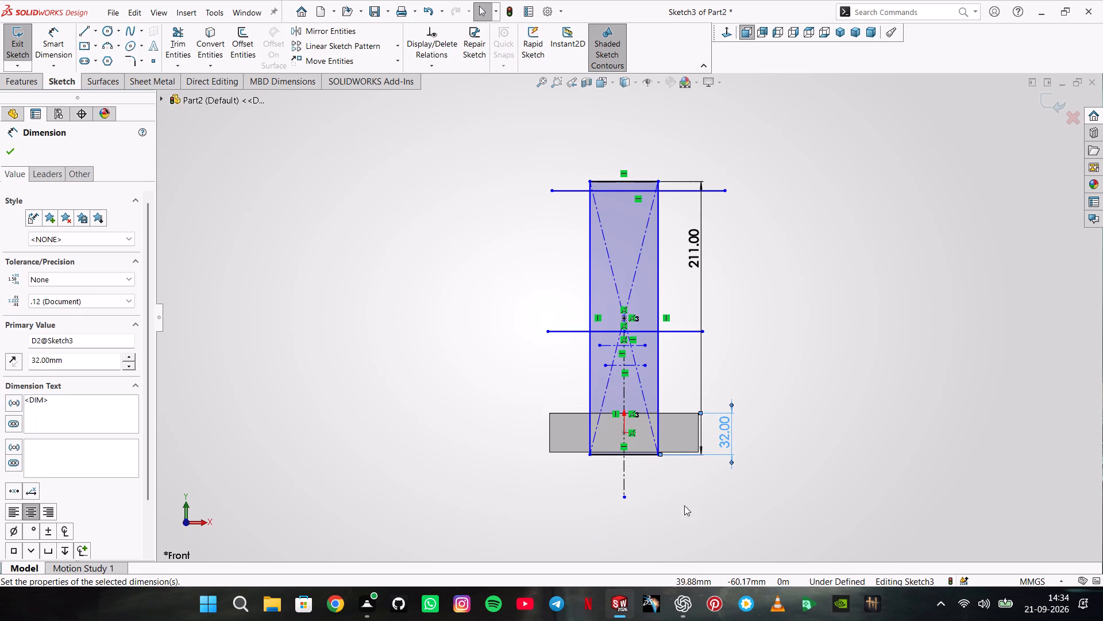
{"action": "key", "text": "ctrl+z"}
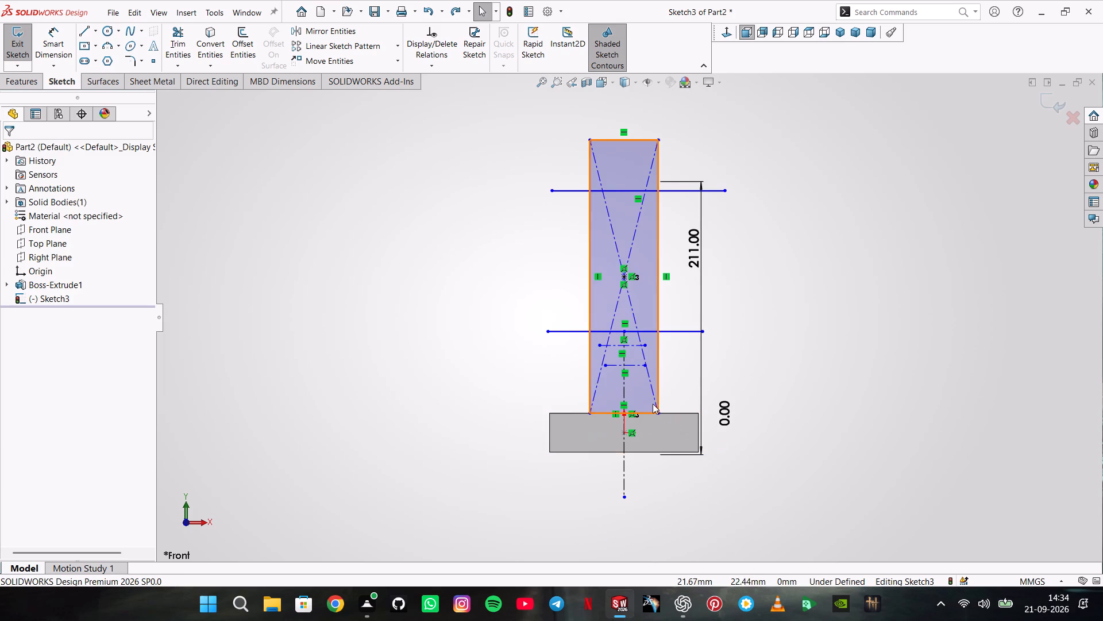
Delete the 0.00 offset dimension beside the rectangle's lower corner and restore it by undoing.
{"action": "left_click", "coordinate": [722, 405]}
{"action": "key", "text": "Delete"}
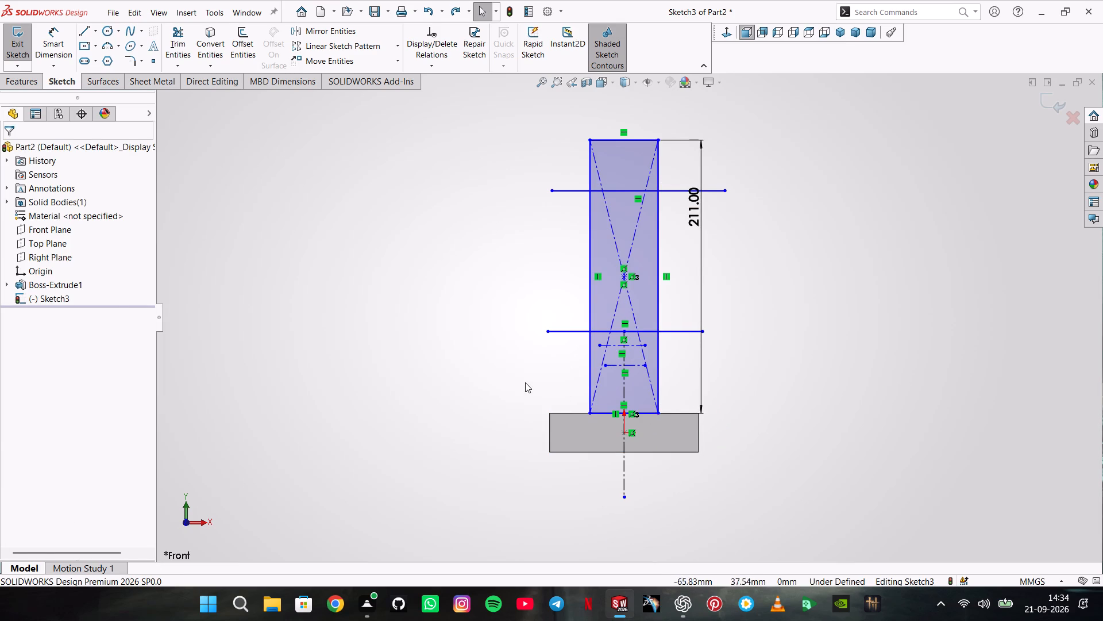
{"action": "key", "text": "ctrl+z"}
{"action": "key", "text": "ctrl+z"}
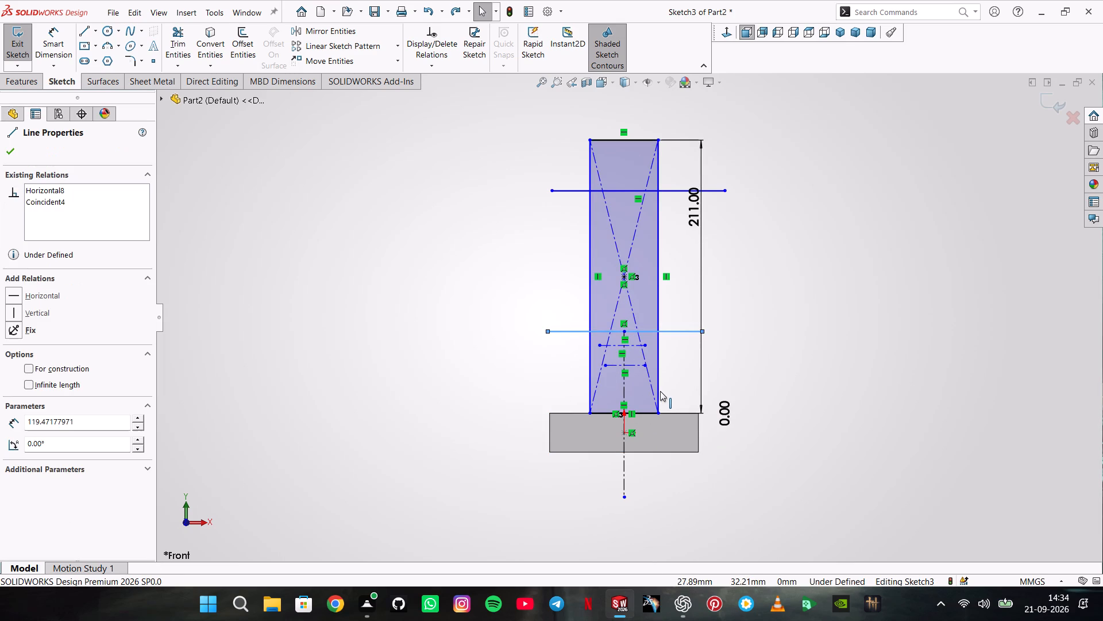
Set the offset dimension between the tall rectangle's lower corner and the block's top to -32 mm.
{"action": "double_click", "coordinate": [718, 408]}
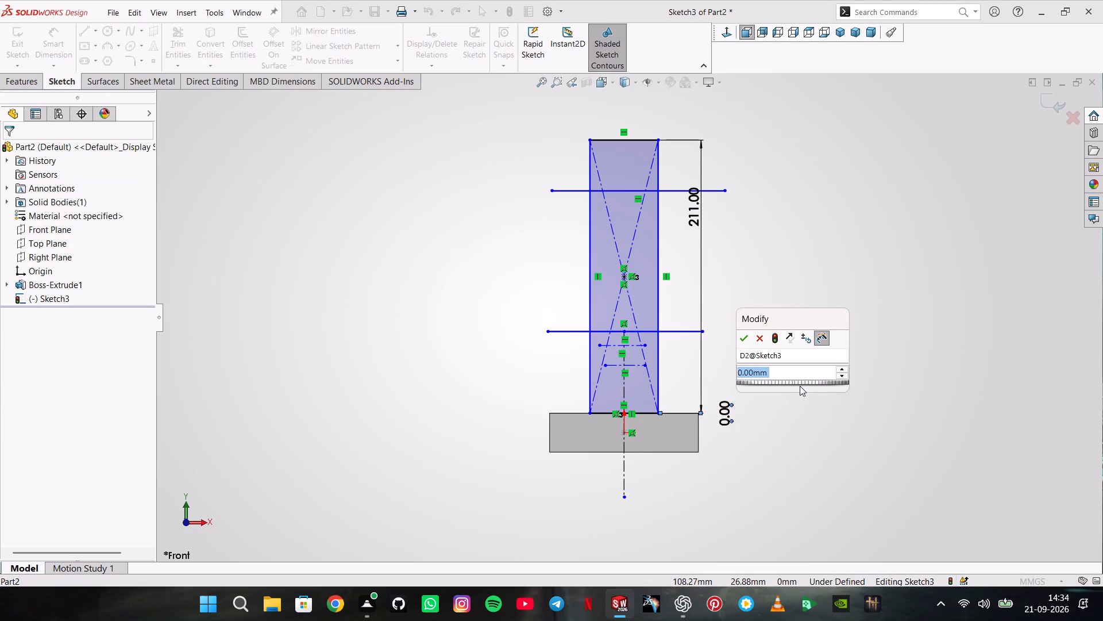
{"action": "key", "text": "minus"}
{"action": "type", "text": "32"}
{"action": "key", "text": "Return"}
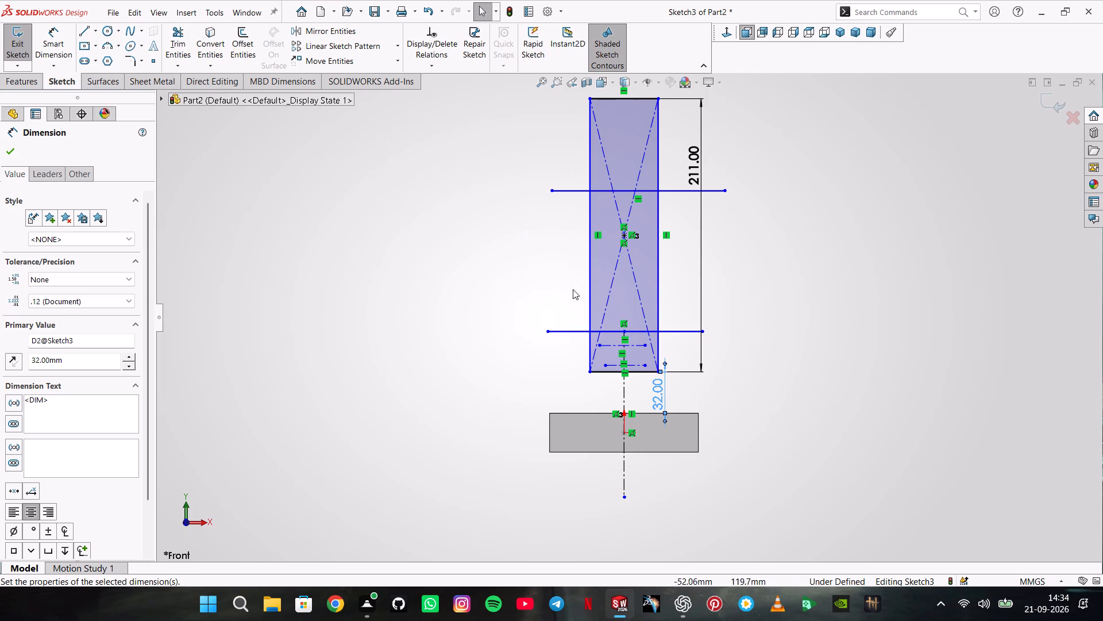
Move the vertical centerline's upper endpoint above the tall rectangle's top edge, to a height of about 266 mm.
{"action": "left_click_drag", "start_coordinate": [621, 331], "coordinate": [608, 140]}
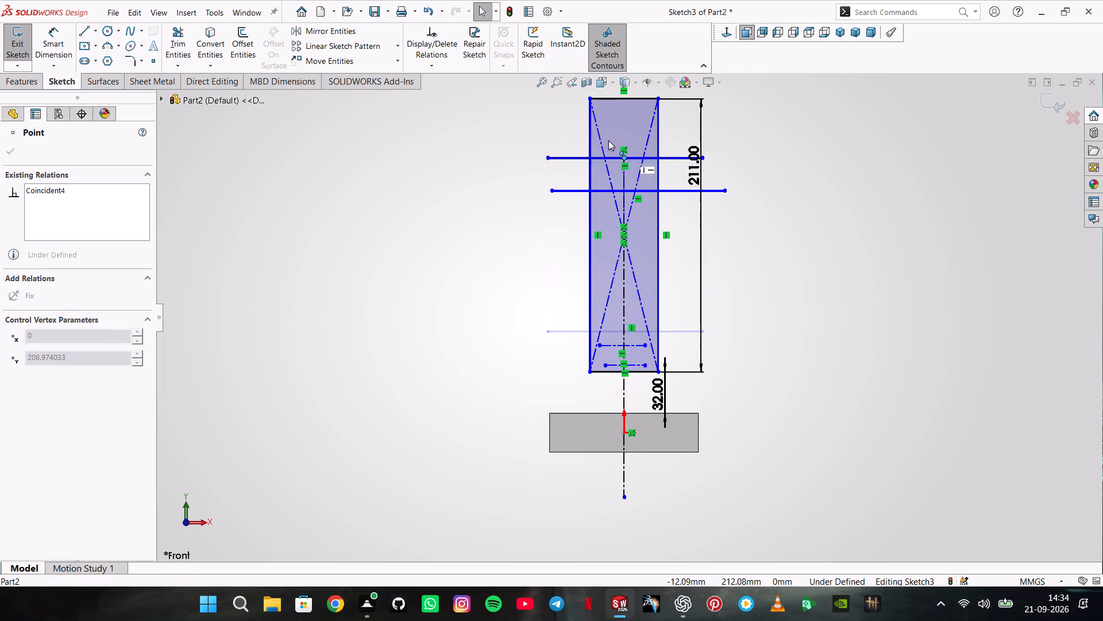
{"action": "left_click_drag", "start_coordinate": [608, 140], "coordinate": [612, 88]}
{"action": "scroll", "coordinate": [612, 88], "scroll_direction": "up", "scroll_amount": 2}
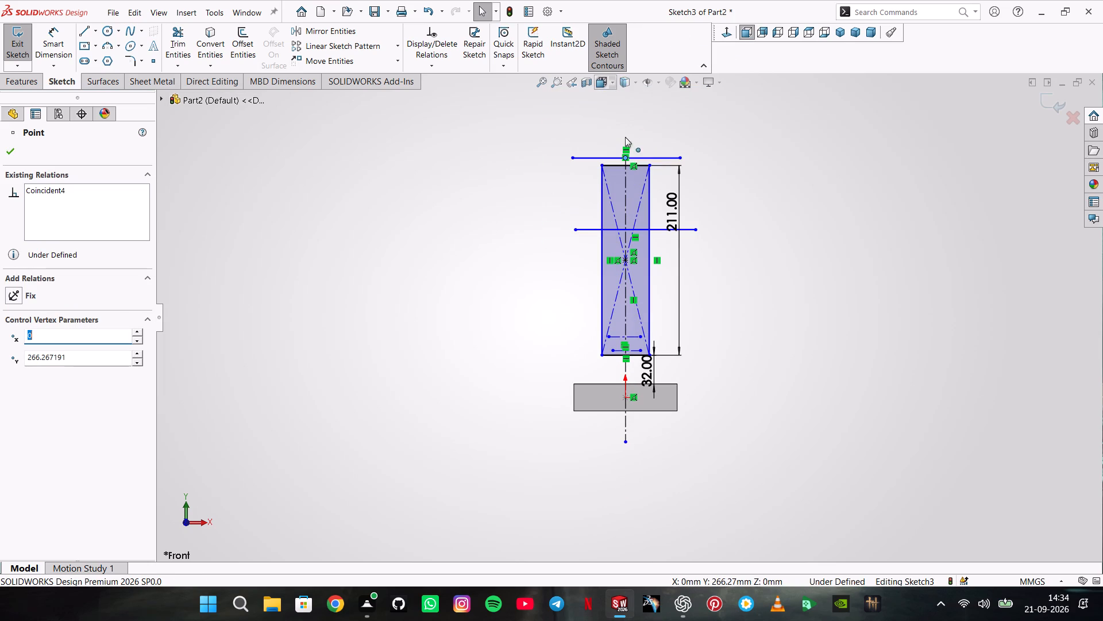
{"action": "left_click_drag", "start_coordinate": [624, 156], "coordinate": [628, 136]}
{"action": "key", "text": "Escape"}
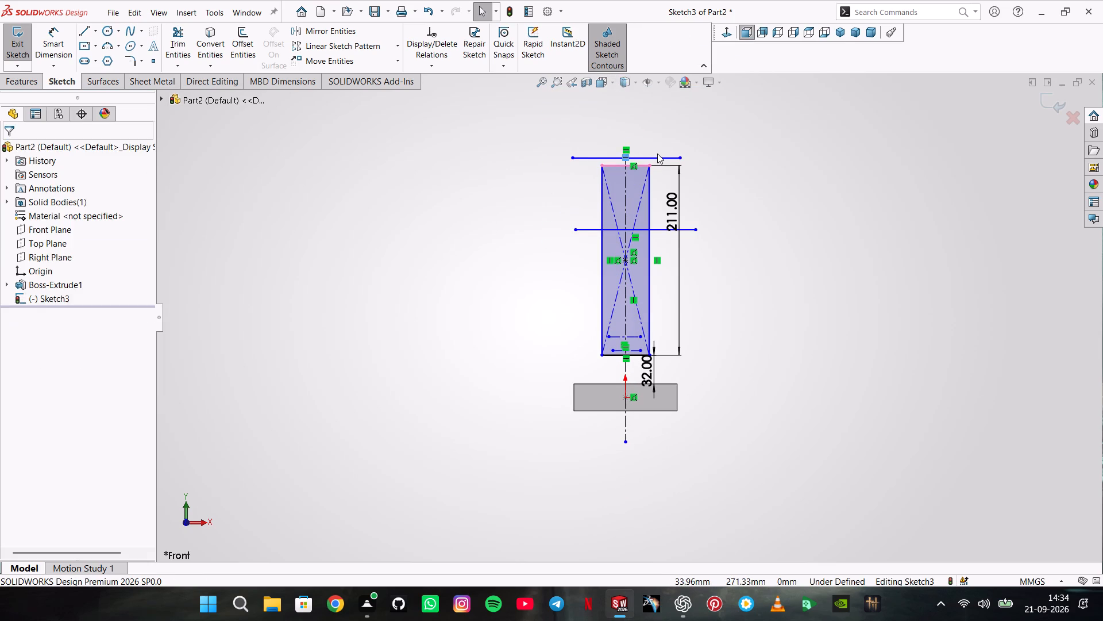
Delete the horizontal line passing through the centerline's upper endpoint above the tall rectangle.
{"action": "left_click", "coordinate": [664, 159]}
{"action": "key", "text": "Delete"}
{"action": "key", "text": "Return"}
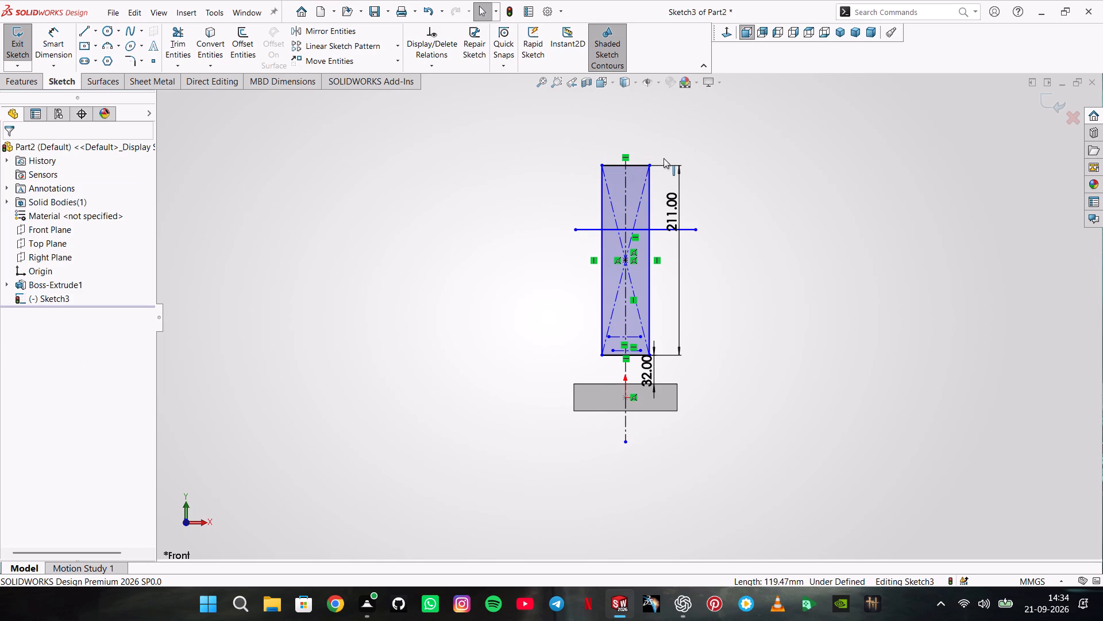
Sketch a center rectangle about 17 by 26 mm on the centerline, between the base block and the tall rectangle.
{"action": "scroll", "coordinate": [656, 160], "scroll_direction": "down", "scroll_amount": 1}
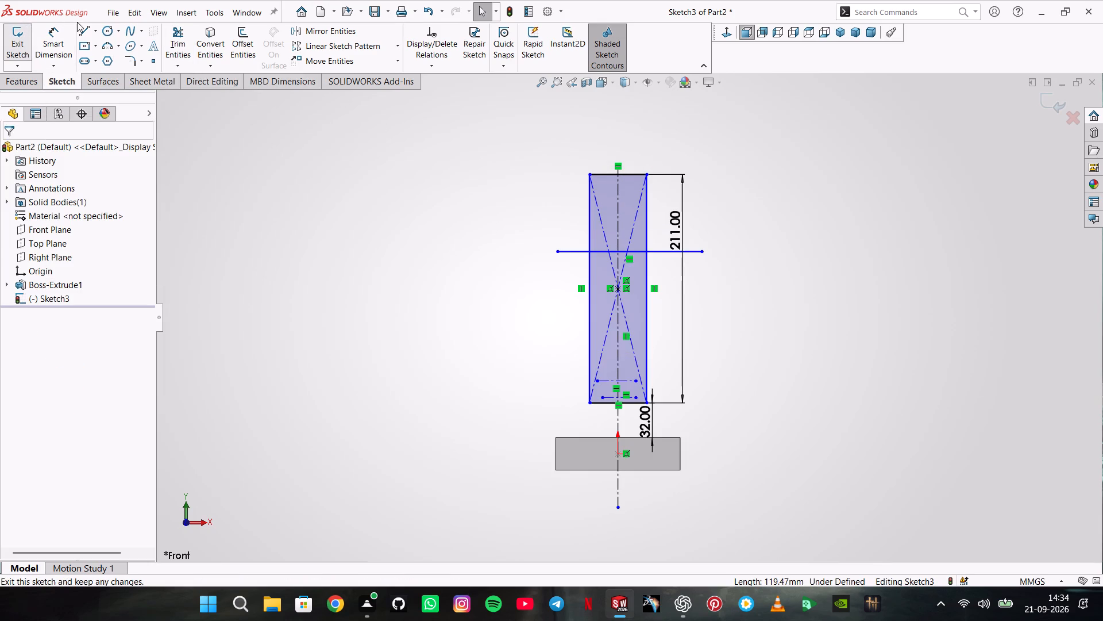
{"action": "left_click", "coordinate": [87, 44]}
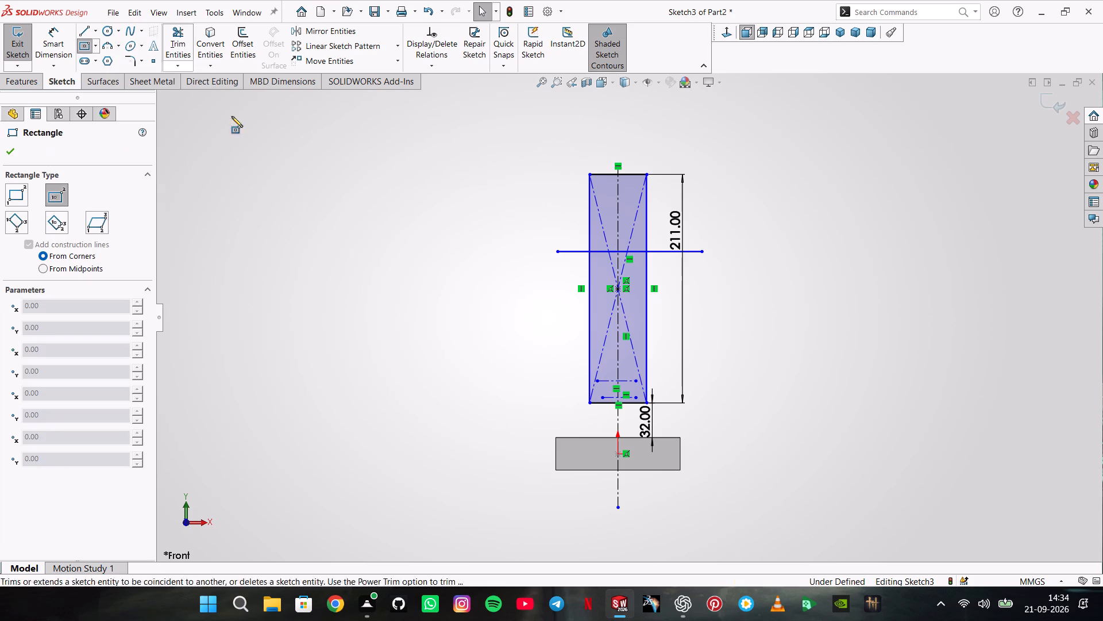
{"action": "left_click", "coordinate": [616, 419]}
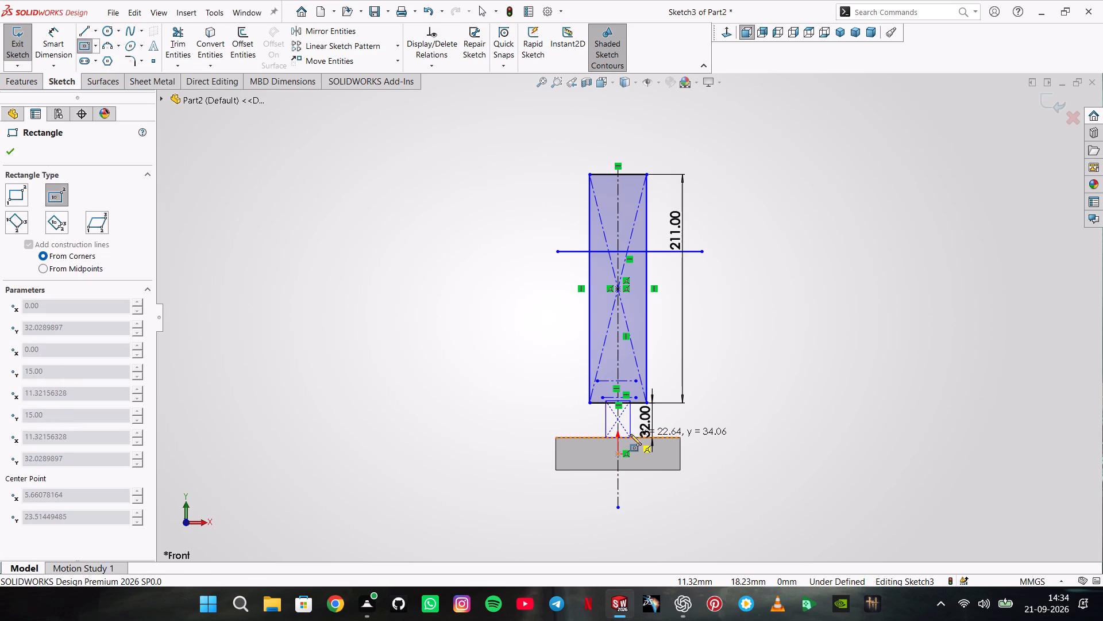
{"action": "scroll", "coordinate": [630, 433], "scroll_direction": "down", "scroll_amount": 4}
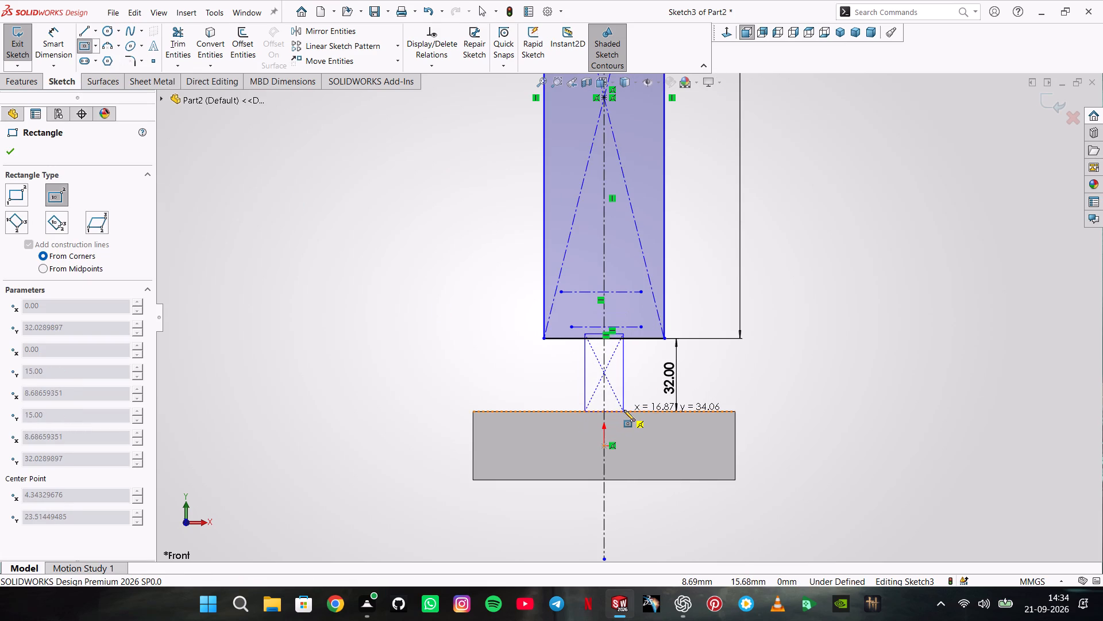
{"action": "left_click", "coordinate": [624, 402]}
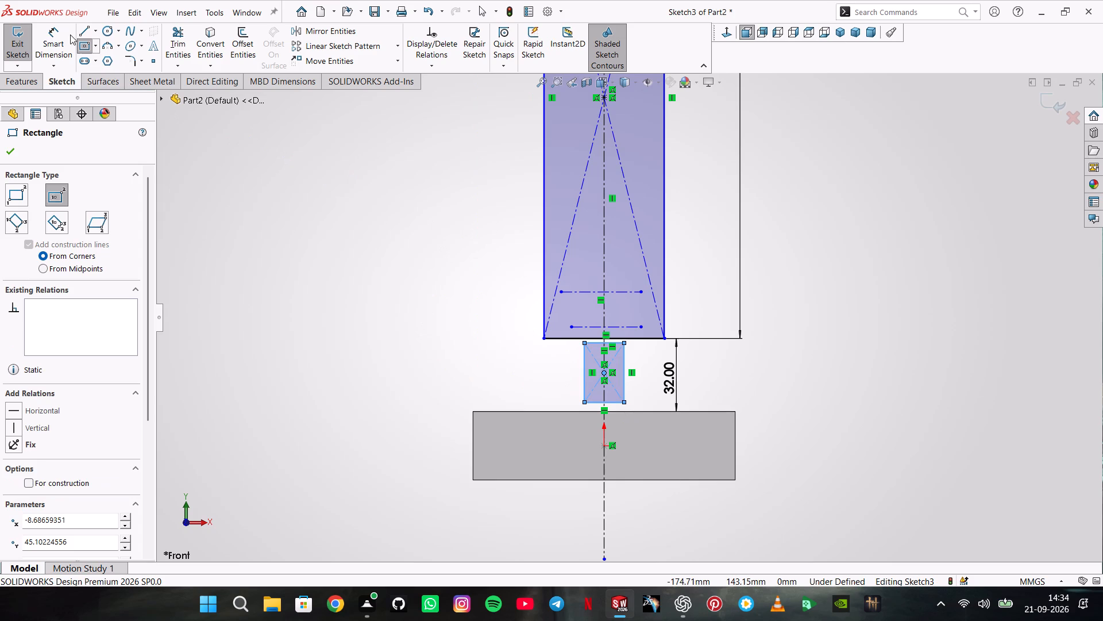
Dimension the small rectangle's height as 32 mm using its vertical side.
{"action": "left_click", "coordinate": [66, 33]}
{"action": "left_click", "coordinate": [585, 359]}
{"action": "left_click", "coordinate": [445, 363]}
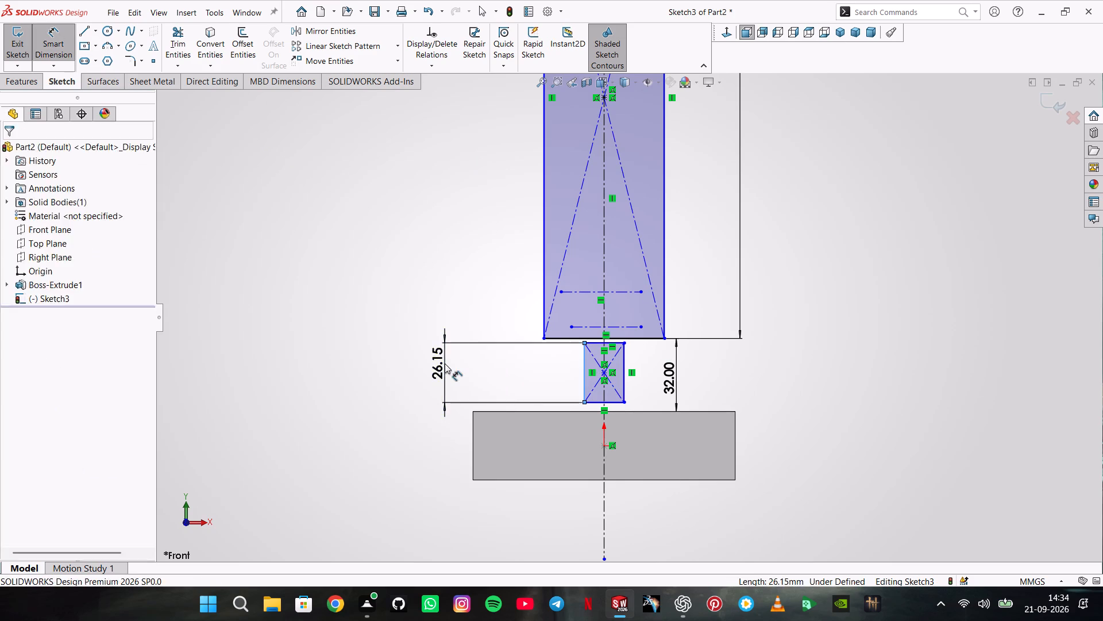
{"action": "type", "text": "32"}
{"action": "key", "text": "Return"}
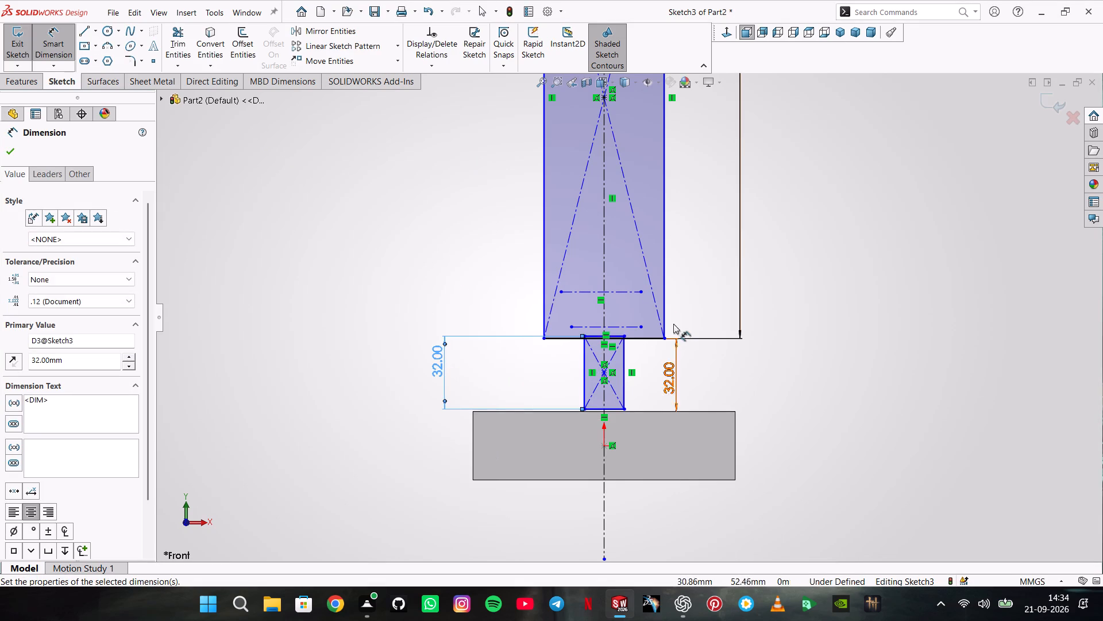
{"action": "scroll", "coordinate": [563, 332], "scroll_direction": "down", "scroll_amount": 4}
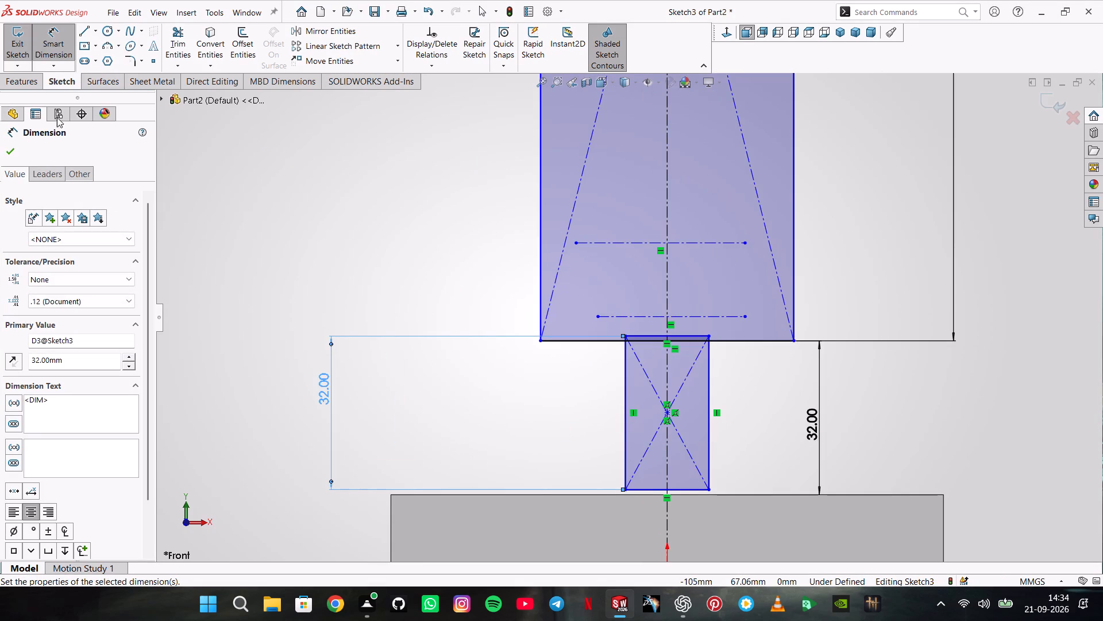
{"action": "left_click", "coordinate": [50, 52]}
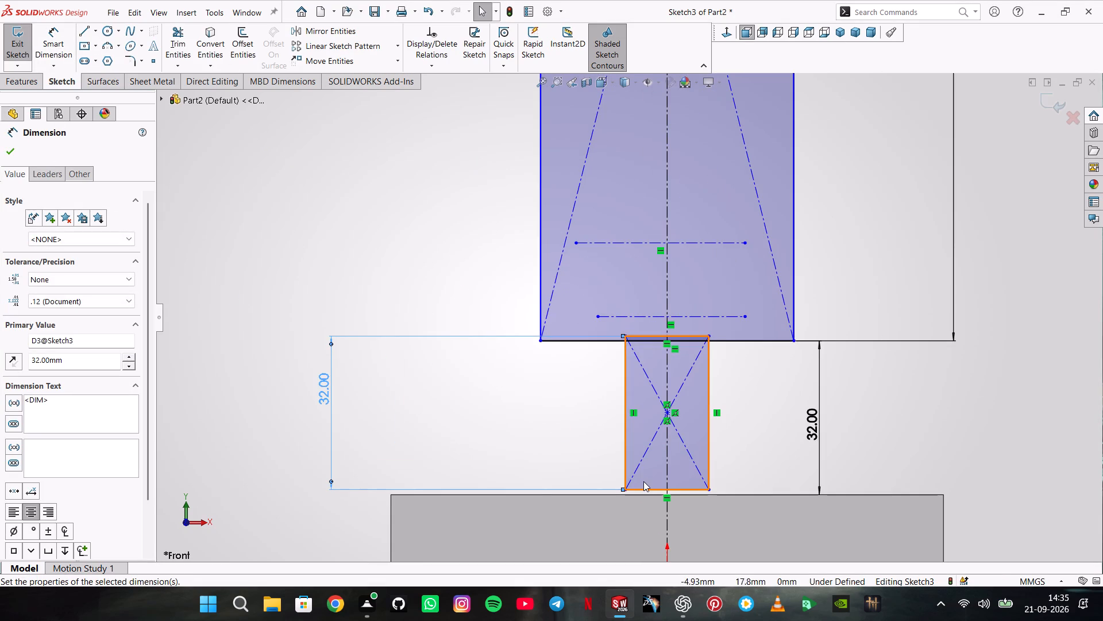
Make the small rectangle's bottom edge collinear with the base block's top edge.
{"action": "left_click", "coordinate": [648, 486], "text": "ctrl"}
{"action": "left_click", "coordinate": [642, 494], "text": "ctrl"}
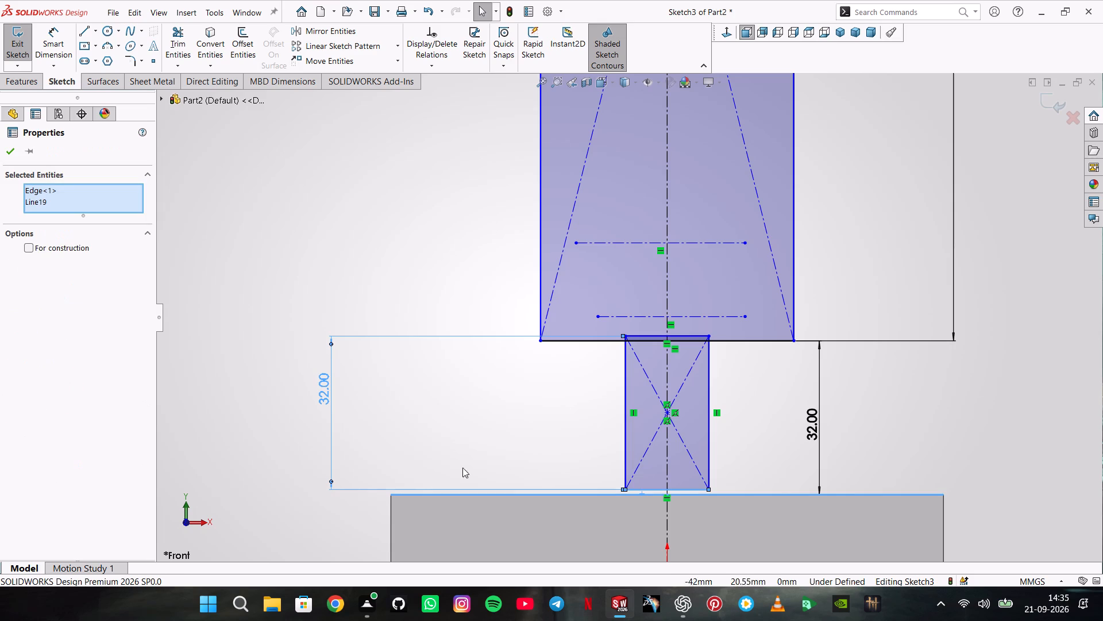
{"action": "left_click", "coordinate": [201, 158]}
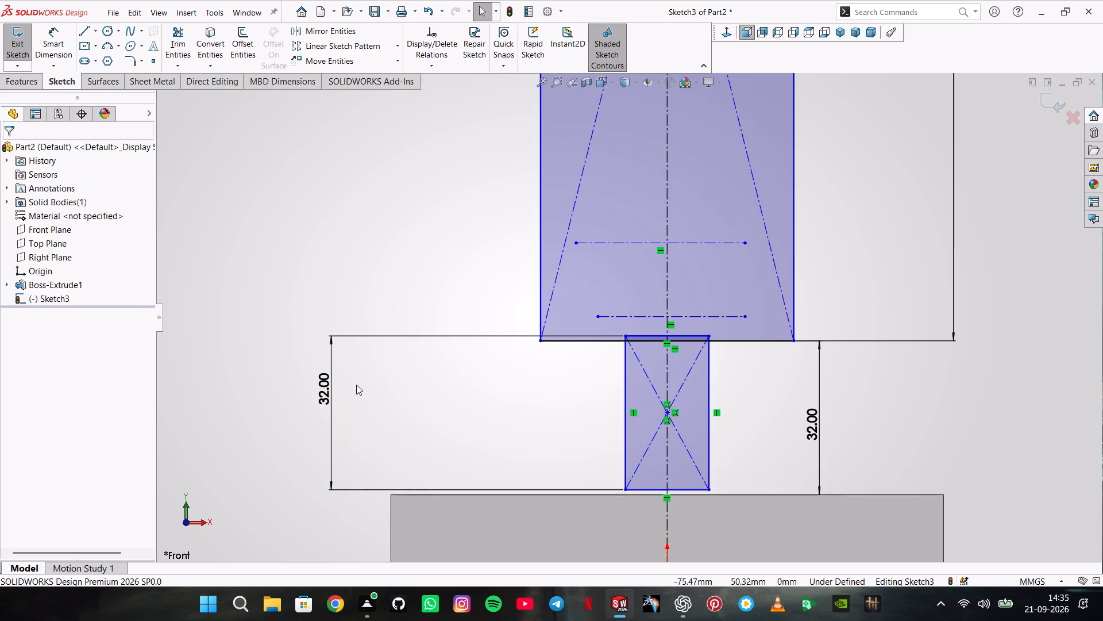
{"action": "left_click", "coordinate": [657, 489]}
{"action": "left_click", "coordinate": [652, 494], "text": "ctrl"}
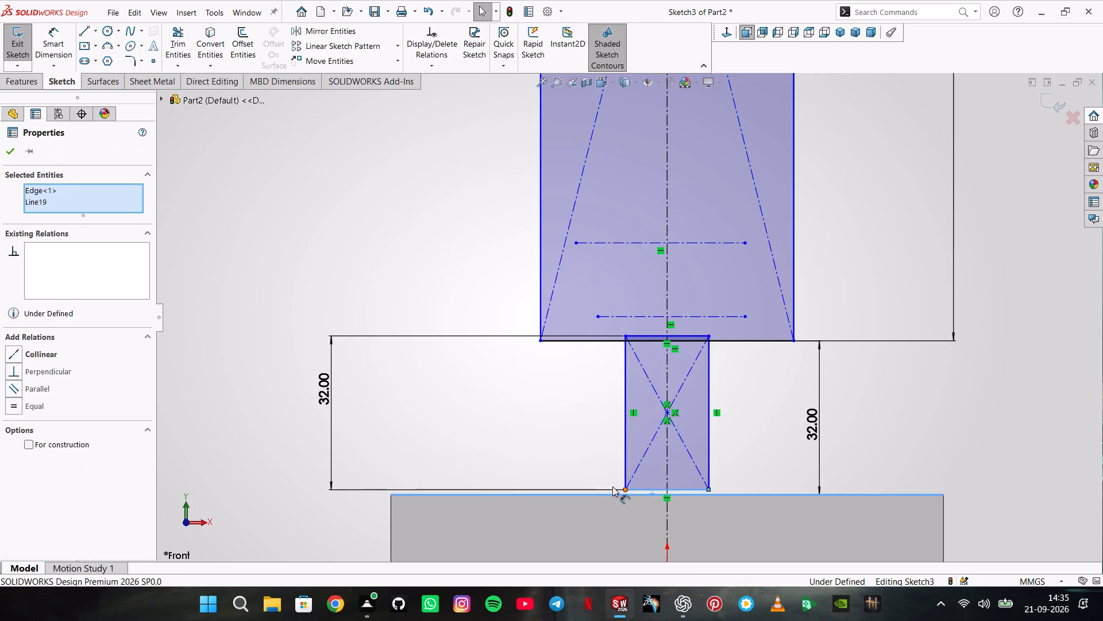
{"action": "left_click", "coordinate": [51, 350]}
{"action": "left_click", "coordinate": [203, 290]}
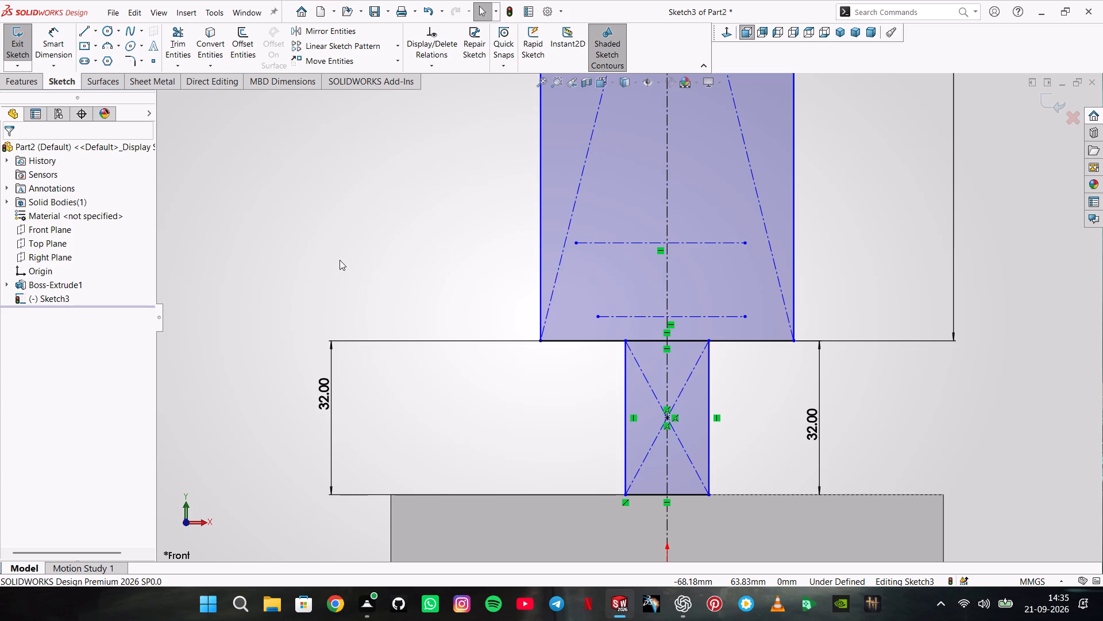
{"action": "left_click", "coordinate": [486, 271]}
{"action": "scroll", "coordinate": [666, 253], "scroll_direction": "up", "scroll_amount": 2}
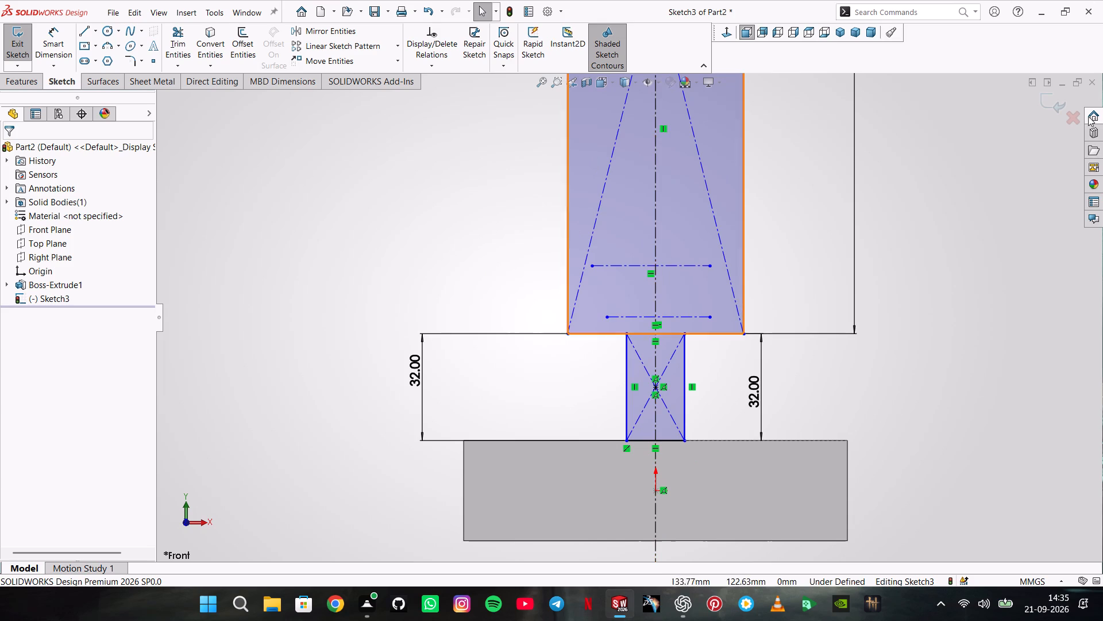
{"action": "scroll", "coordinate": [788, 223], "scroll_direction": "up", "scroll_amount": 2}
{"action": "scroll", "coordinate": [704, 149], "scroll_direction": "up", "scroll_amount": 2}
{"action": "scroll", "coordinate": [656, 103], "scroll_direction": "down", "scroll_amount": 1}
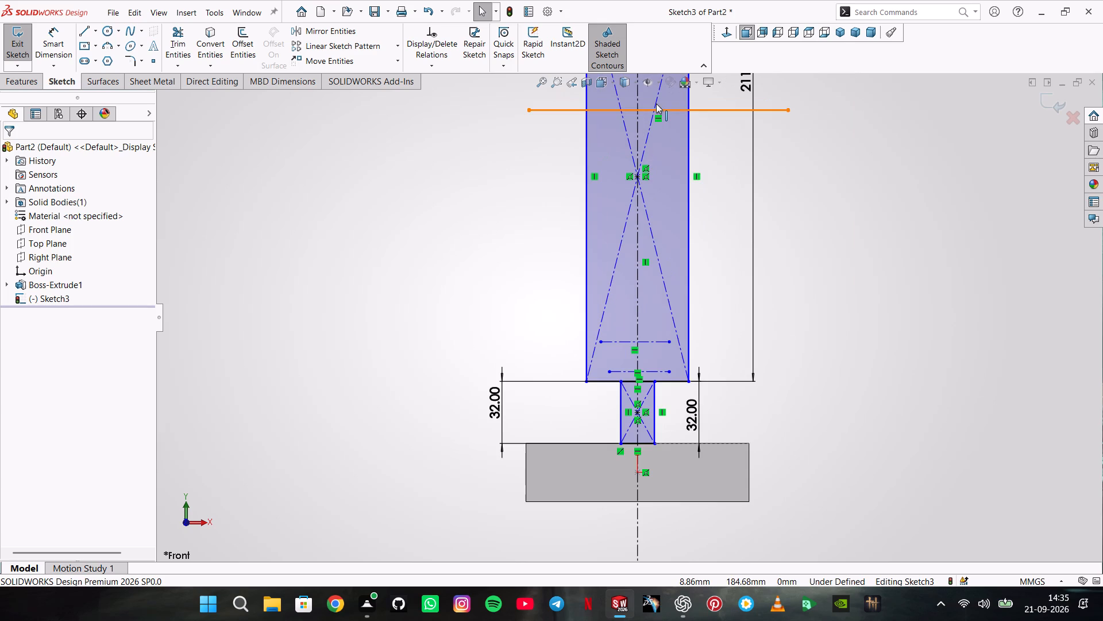
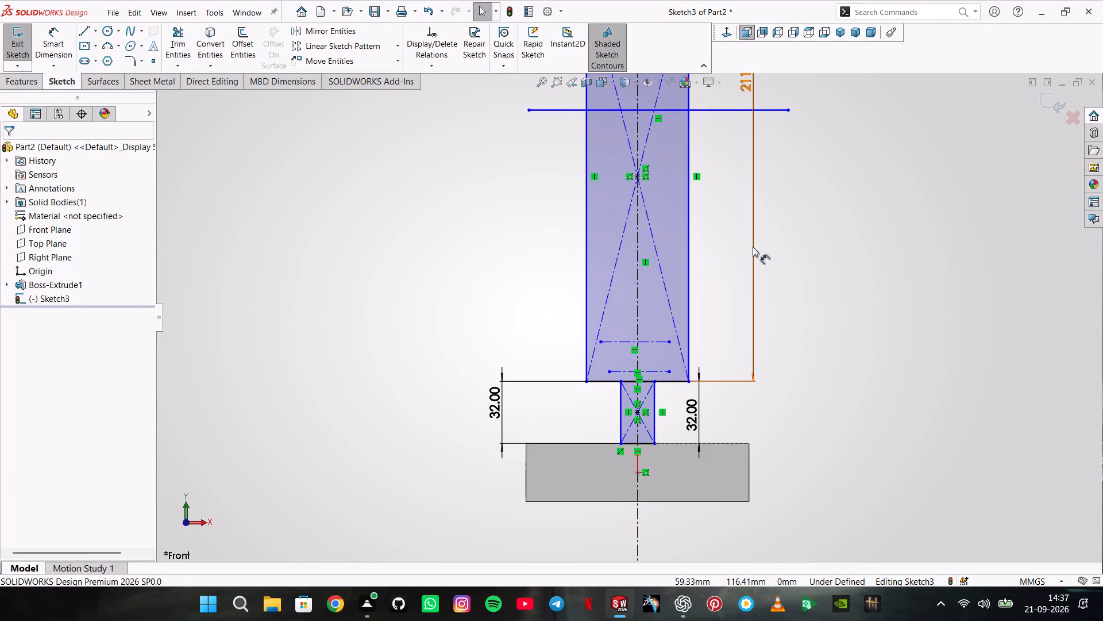
Dimension the small rectangle's width as 60 mm using its bottom edge.
{"action": "left_click", "coordinate": [67, 27]}
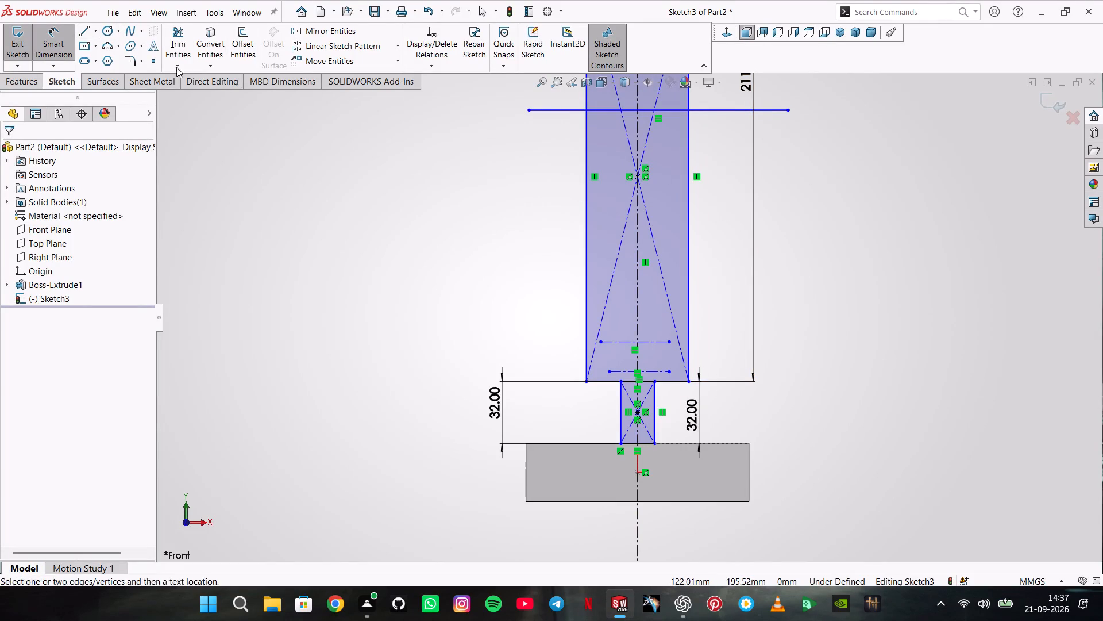
{"action": "left_click", "coordinate": [647, 442]}
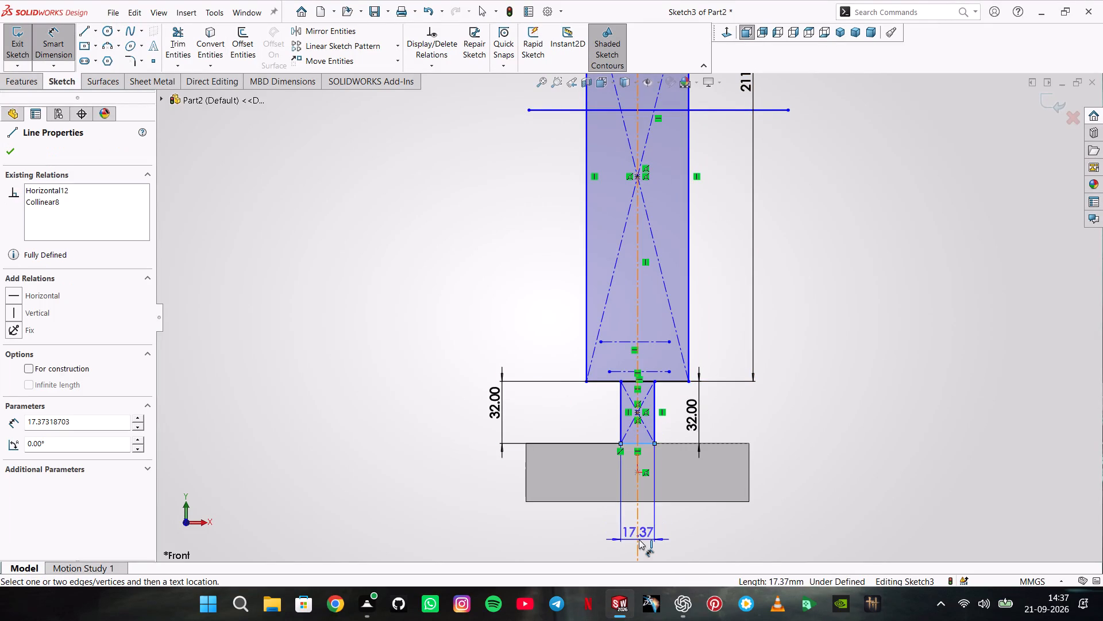
{"action": "left_click", "coordinate": [639, 539]}
{"action": "type", "text": "610"}
{"action": "key", "text": "Return"}
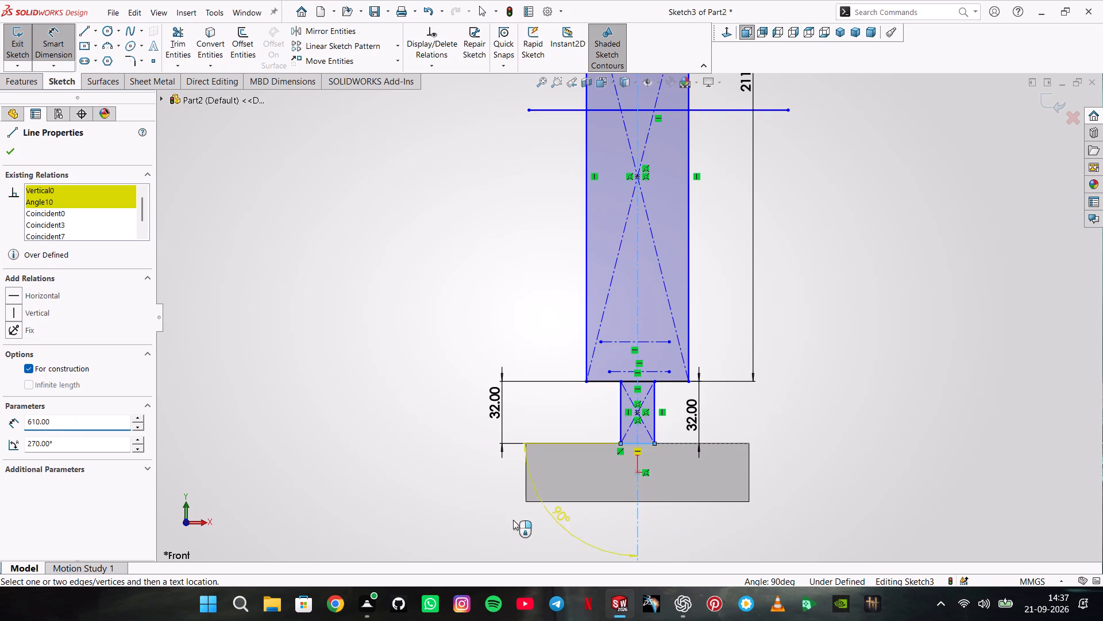
{"action": "key", "text": "Escape"}
{"action": "key", "text": "Escape"}
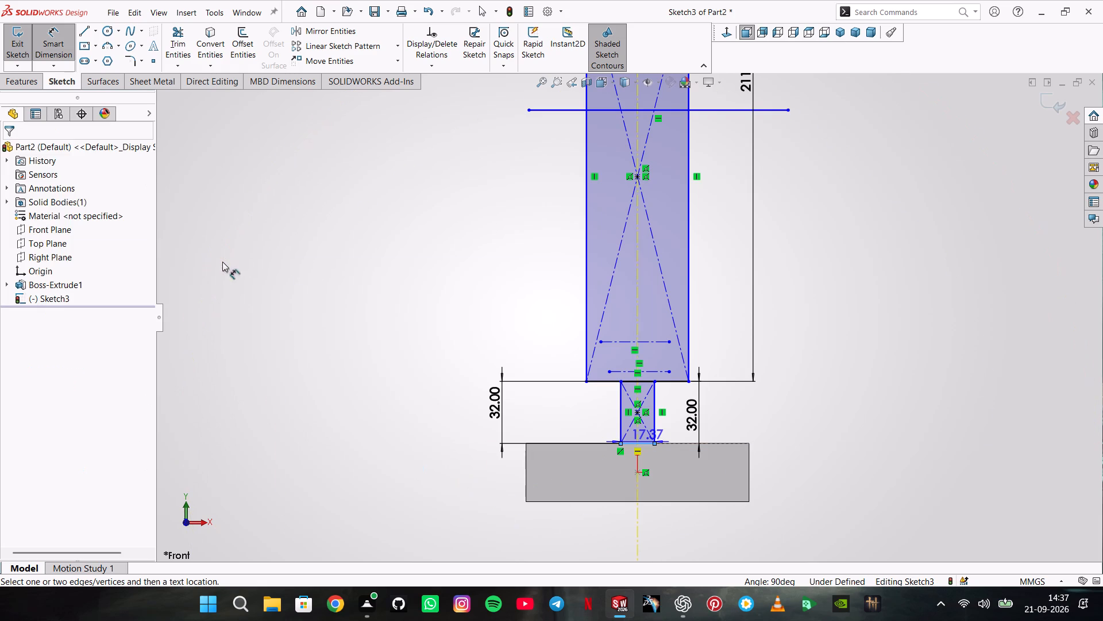
{"action": "left_click", "coordinate": [595, 547]}
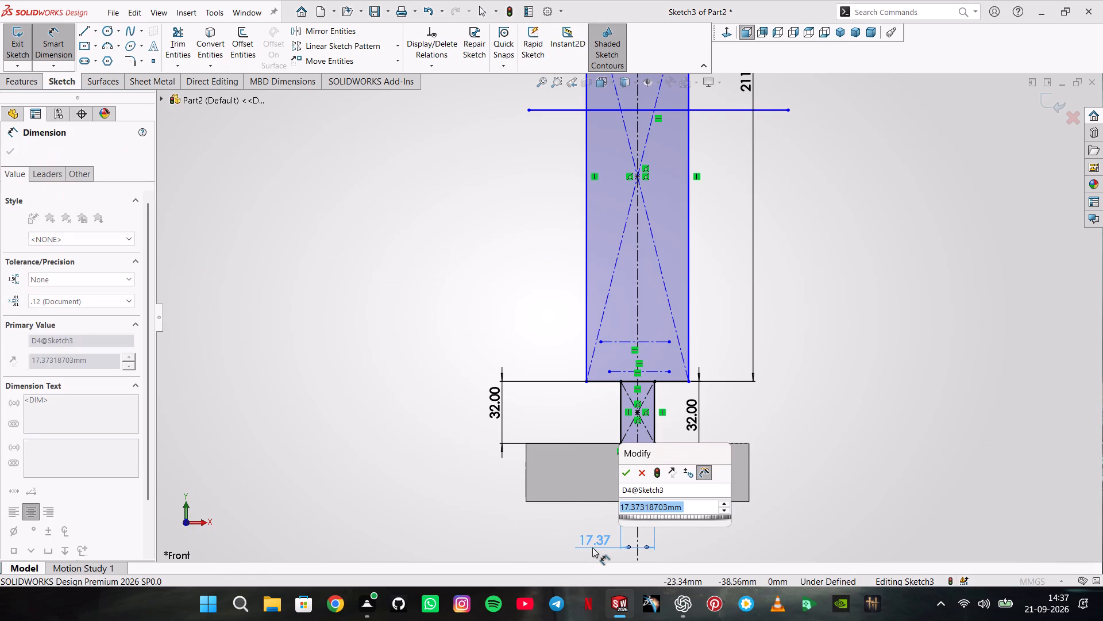
{"action": "type", "text": "60"}
{"action": "key", "text": "Return"}
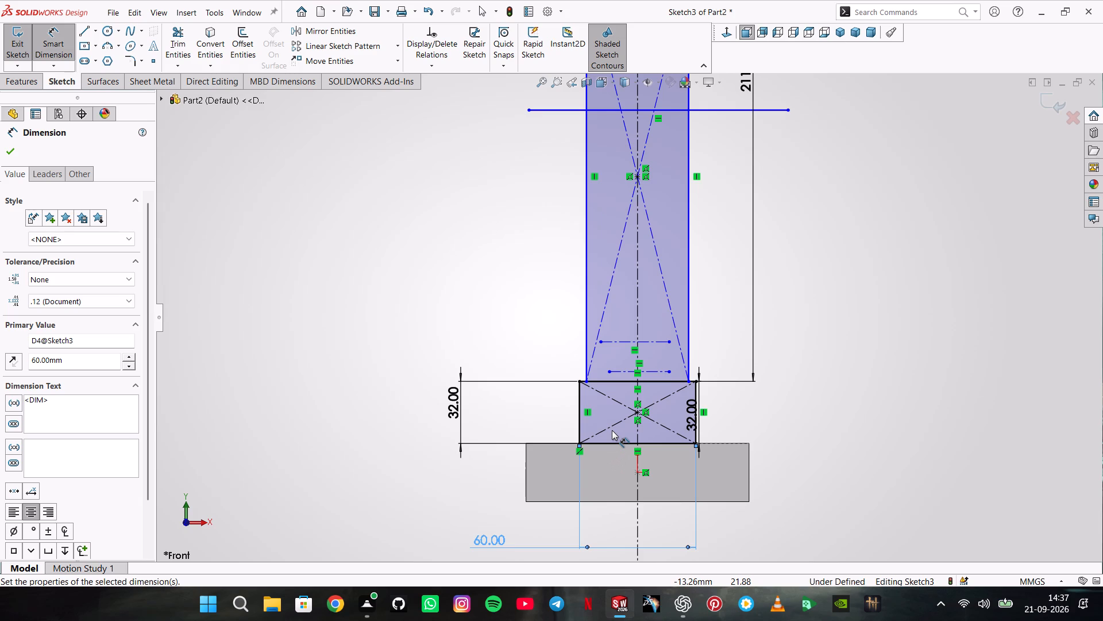
Dimension the tall rectangle's width as 100 mm using its bottom edge.
{"action": "scroll", "coordinate": [612, 430], "scroll_direction": "up", "scroll_amount": 1}
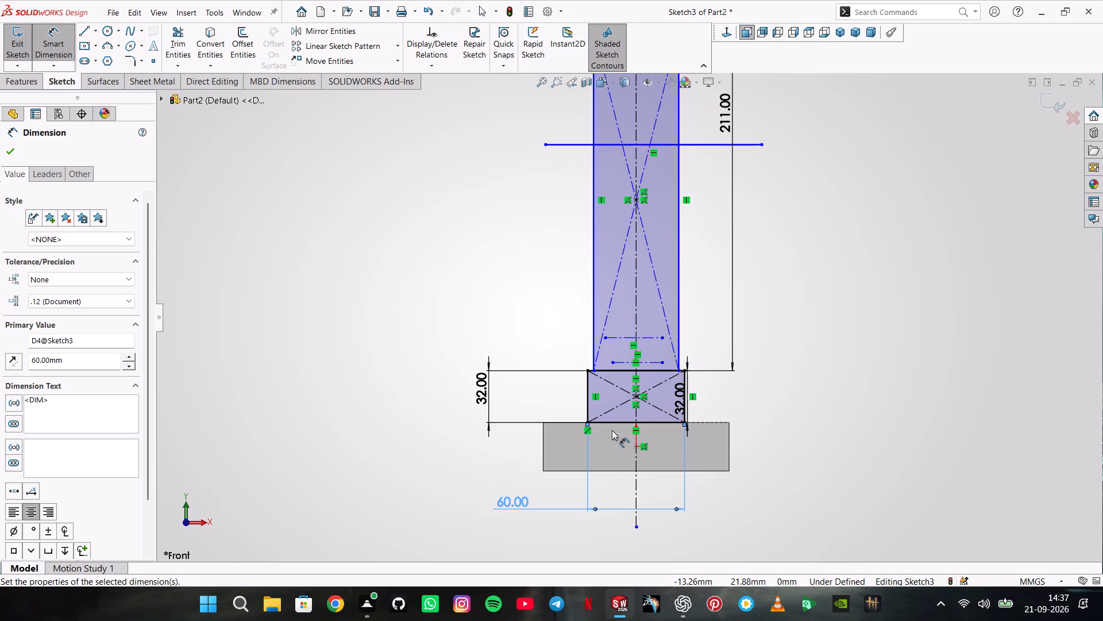
{"action": "left_click", "coordinate": [618, 368]}
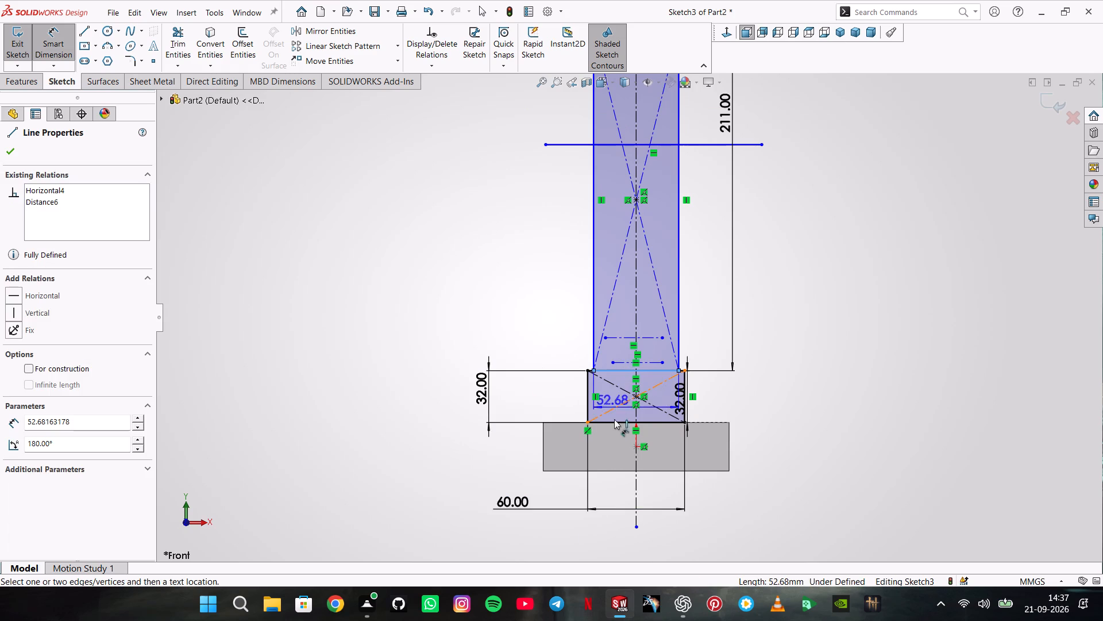
{"action": "left_click", "coordinate": [618, 556]}
{"action": "type", "text": "100"}
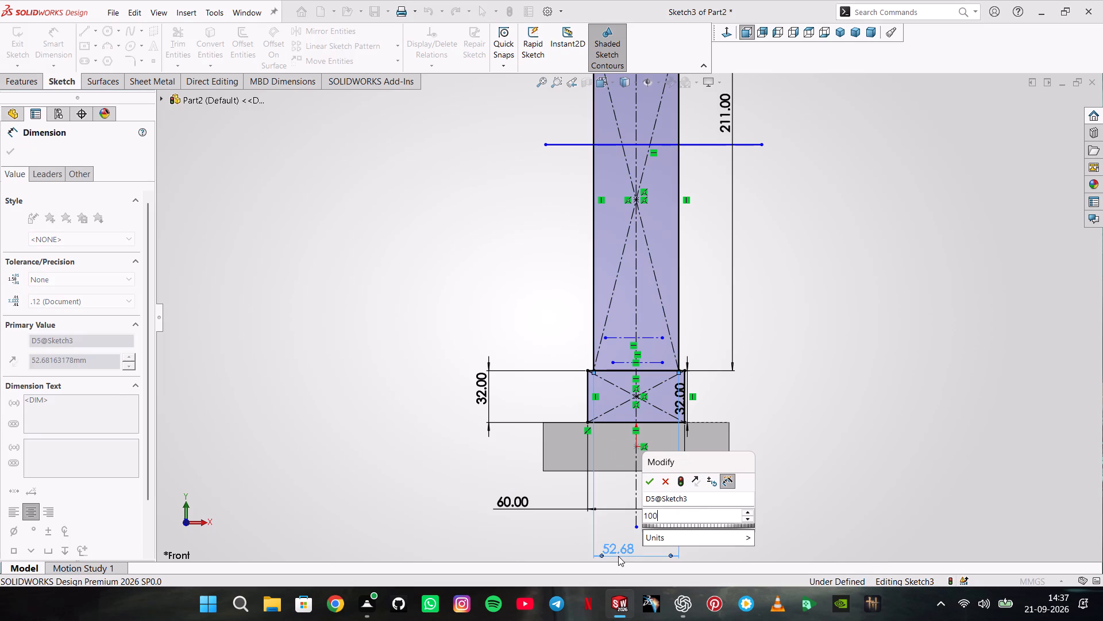
{"action": "key", "text": "Return"}
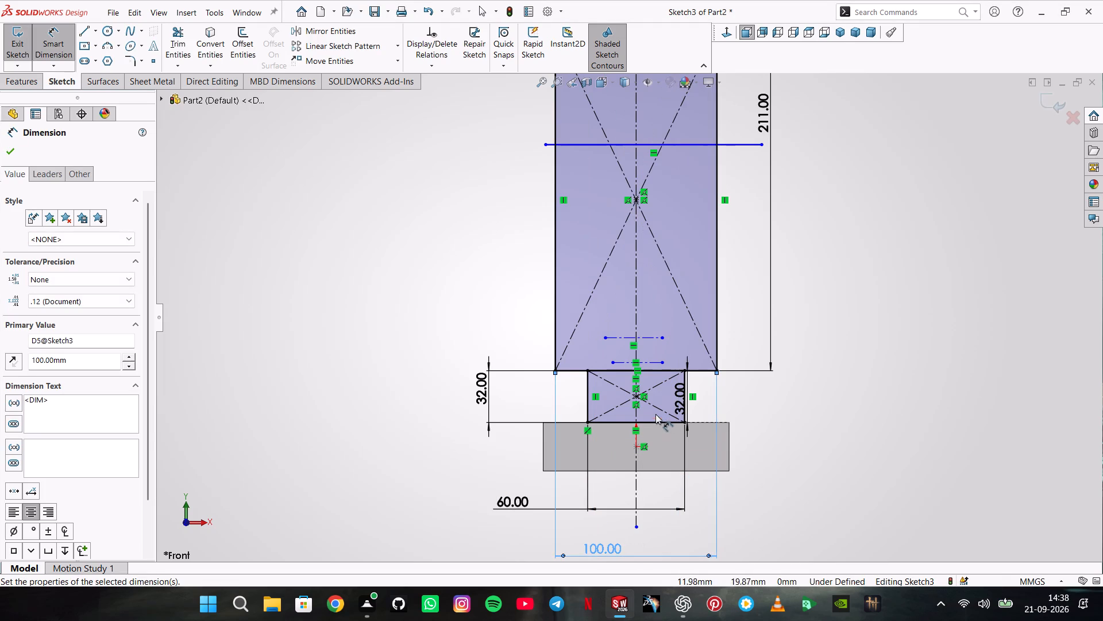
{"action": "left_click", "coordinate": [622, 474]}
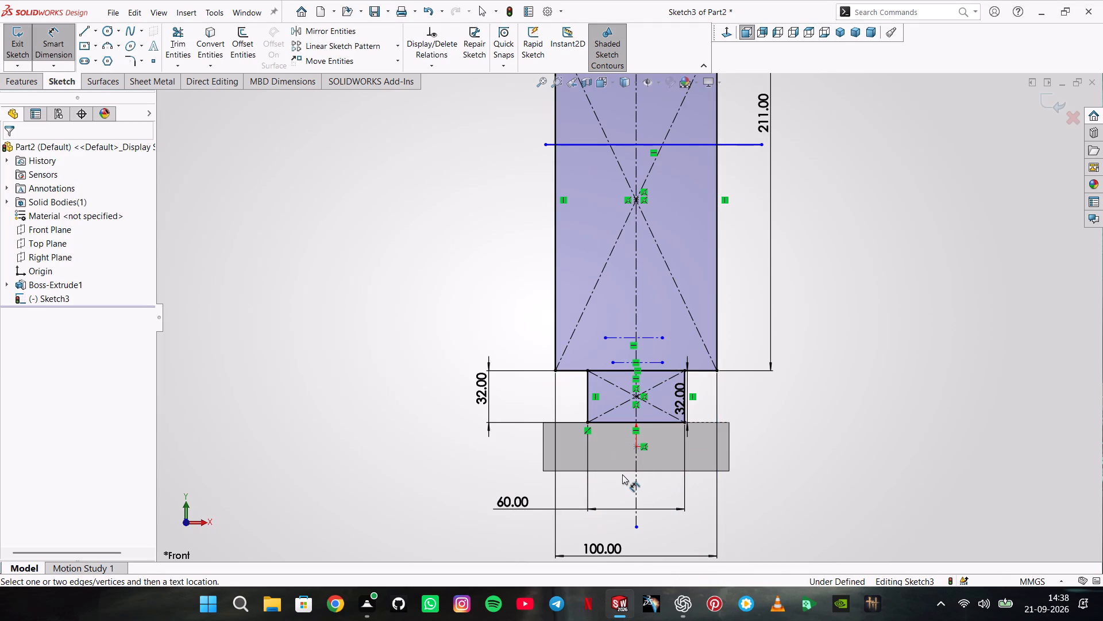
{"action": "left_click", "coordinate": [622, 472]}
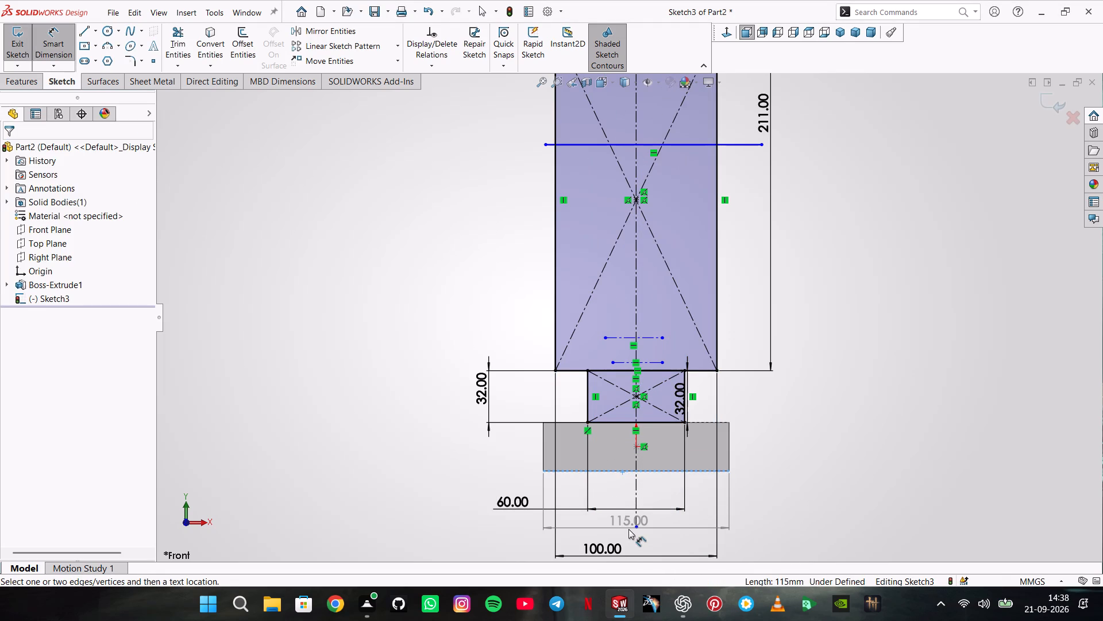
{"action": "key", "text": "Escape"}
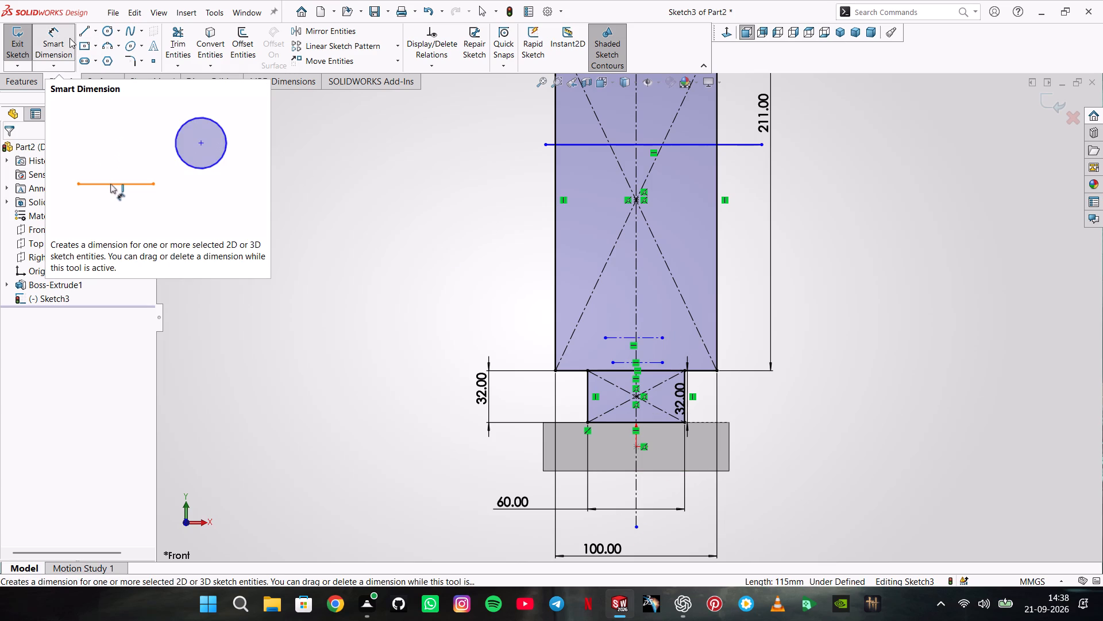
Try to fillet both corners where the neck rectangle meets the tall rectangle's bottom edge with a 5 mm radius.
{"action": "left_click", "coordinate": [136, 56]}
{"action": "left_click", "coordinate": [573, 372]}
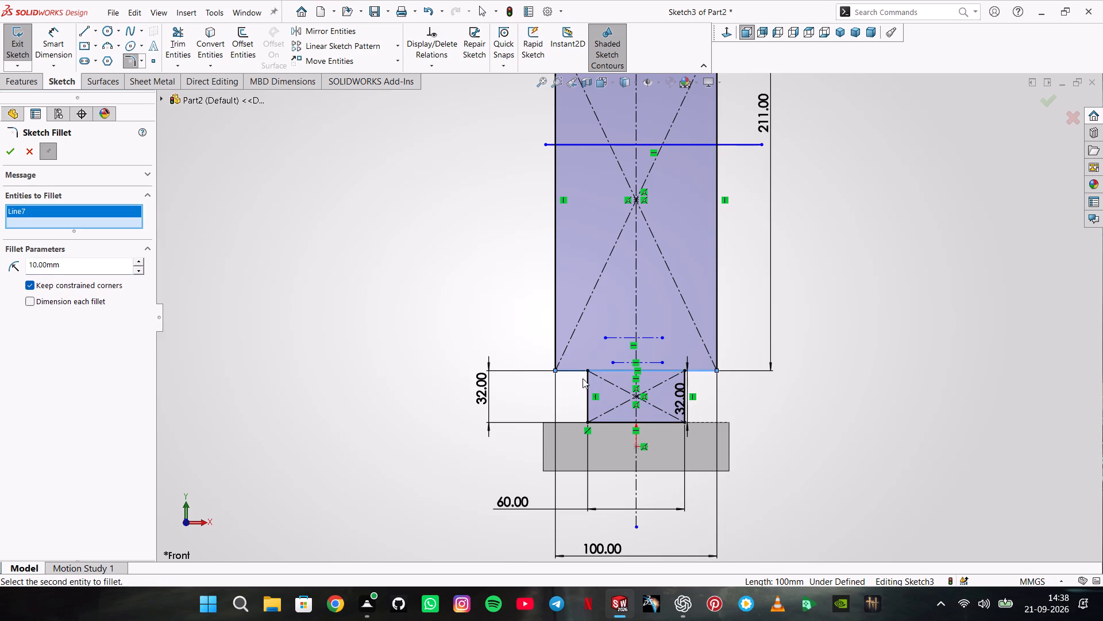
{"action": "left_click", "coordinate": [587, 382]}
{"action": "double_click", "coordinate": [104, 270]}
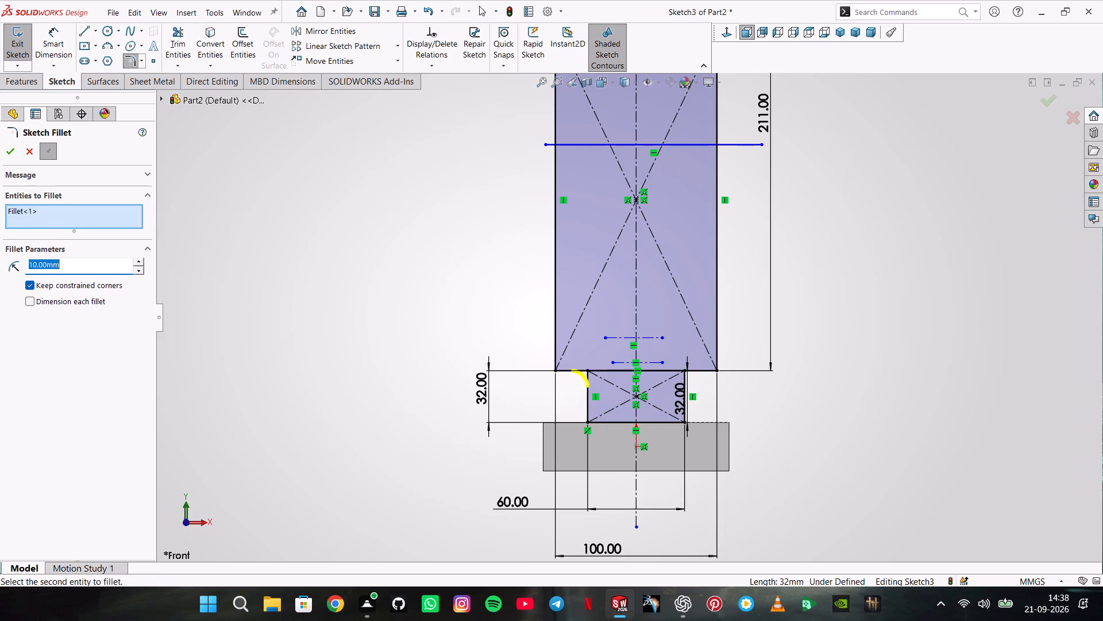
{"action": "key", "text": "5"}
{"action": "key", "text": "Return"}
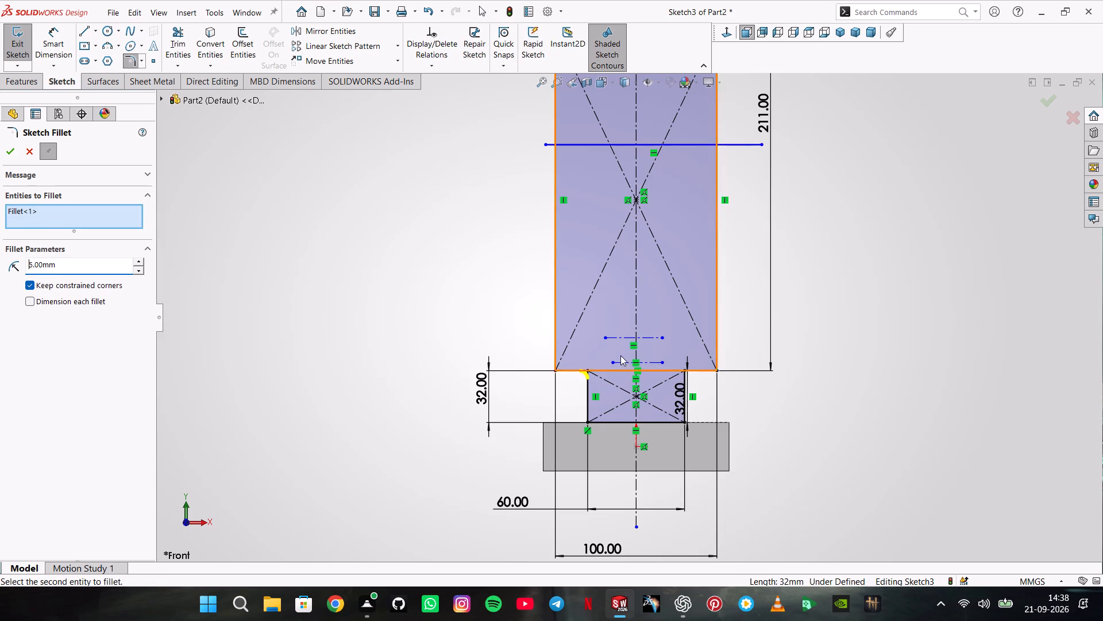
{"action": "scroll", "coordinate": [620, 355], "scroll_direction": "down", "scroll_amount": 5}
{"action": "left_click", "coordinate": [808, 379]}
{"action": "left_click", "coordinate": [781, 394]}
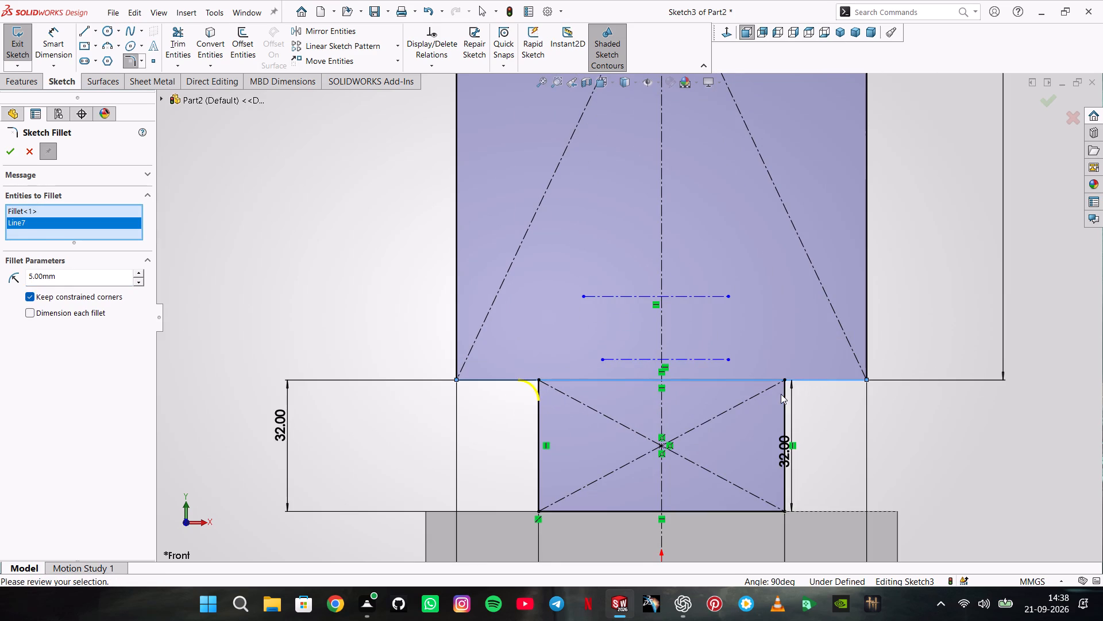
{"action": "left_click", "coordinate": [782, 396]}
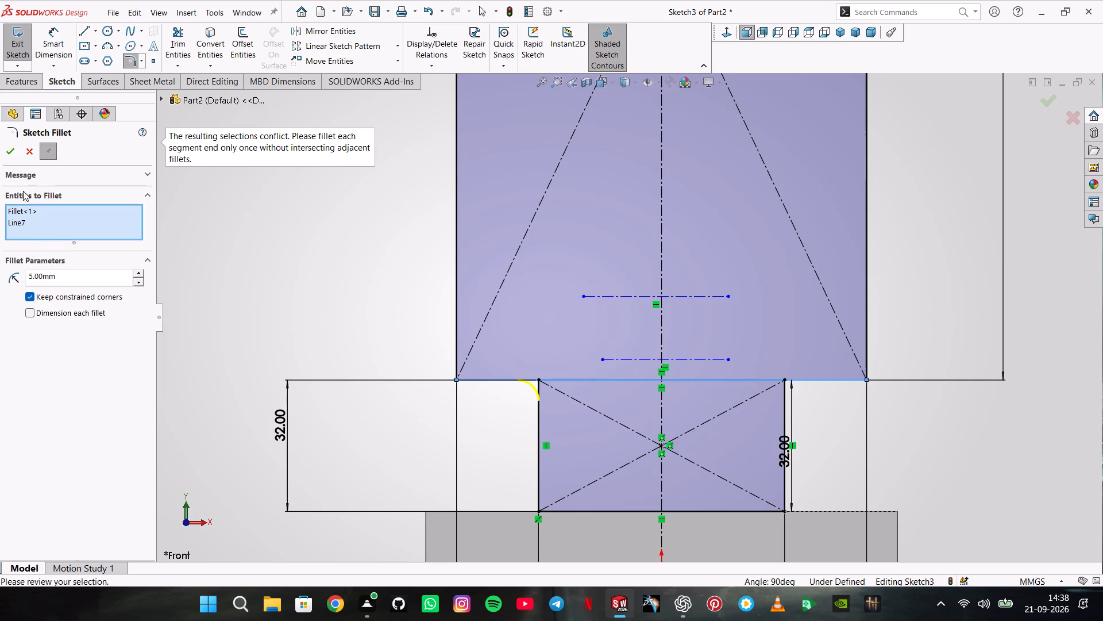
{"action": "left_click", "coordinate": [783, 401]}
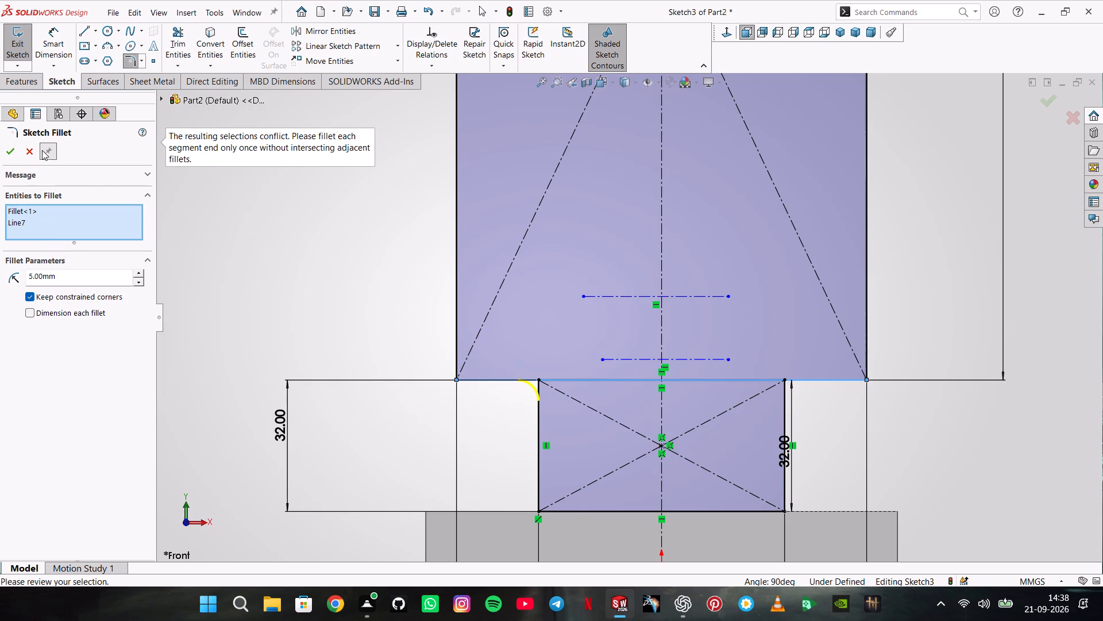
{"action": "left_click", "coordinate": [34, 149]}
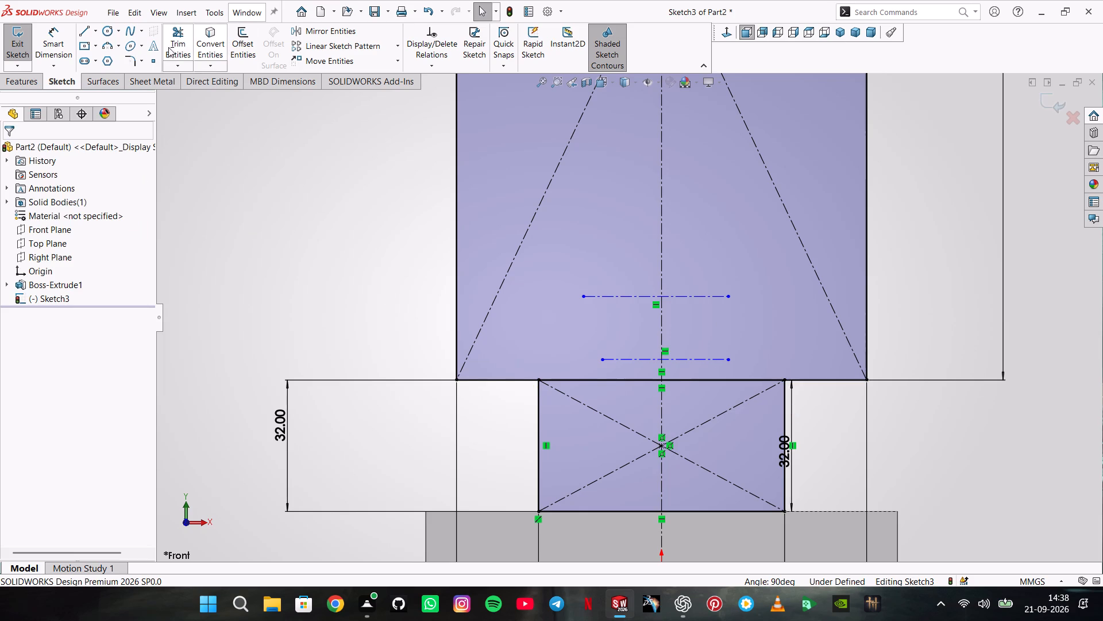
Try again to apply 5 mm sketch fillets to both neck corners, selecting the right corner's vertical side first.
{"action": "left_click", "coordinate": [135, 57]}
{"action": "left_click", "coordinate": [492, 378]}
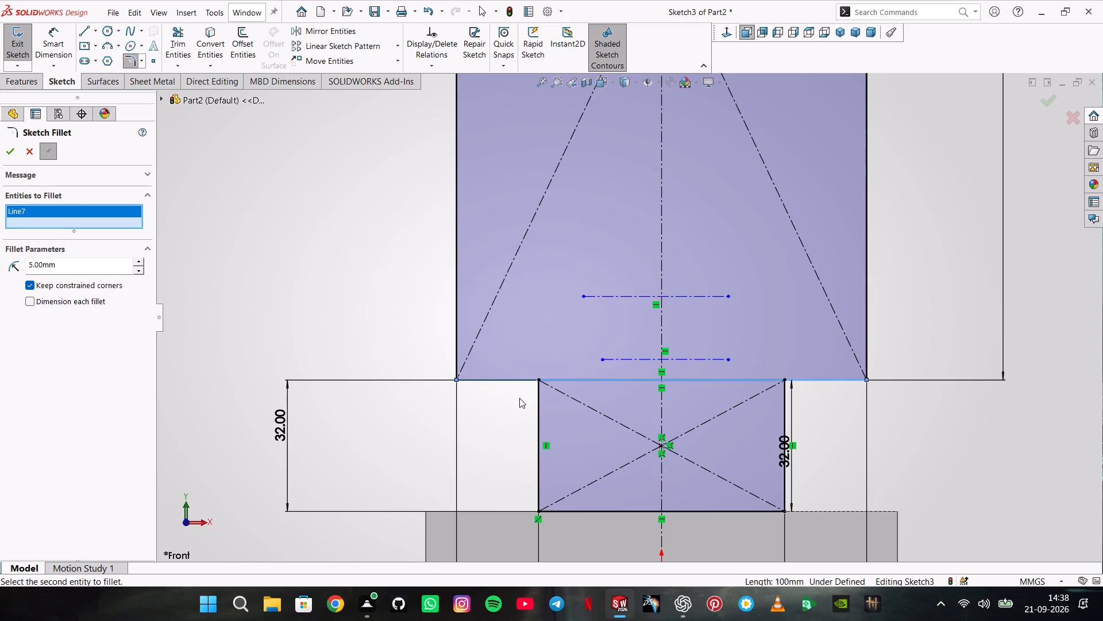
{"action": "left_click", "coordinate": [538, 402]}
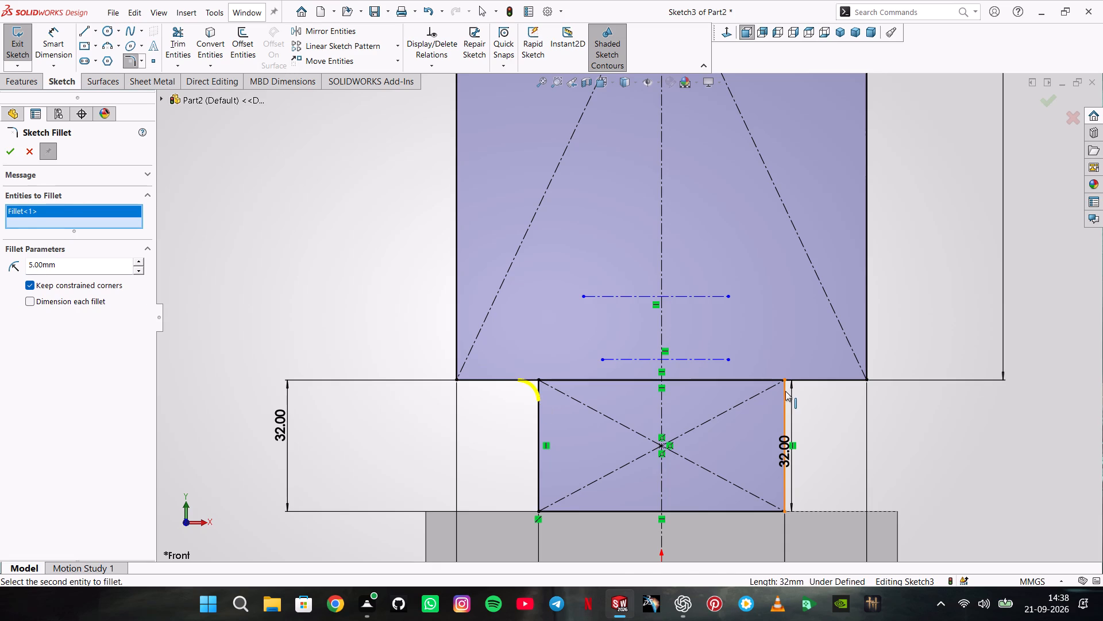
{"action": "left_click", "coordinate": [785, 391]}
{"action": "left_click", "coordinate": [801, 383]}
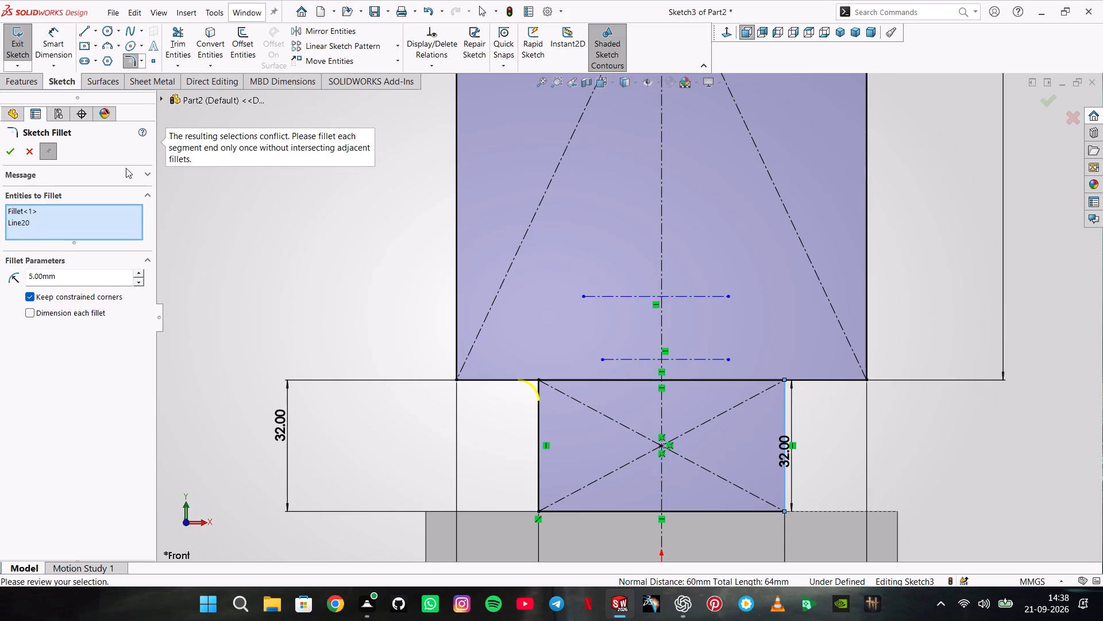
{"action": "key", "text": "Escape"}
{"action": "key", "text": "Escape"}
Trim away the overlapping horizontal edges between the neck and the tall rectangle to join both profiles.
{"action": "left_click", "coordinate": [173, 47]}
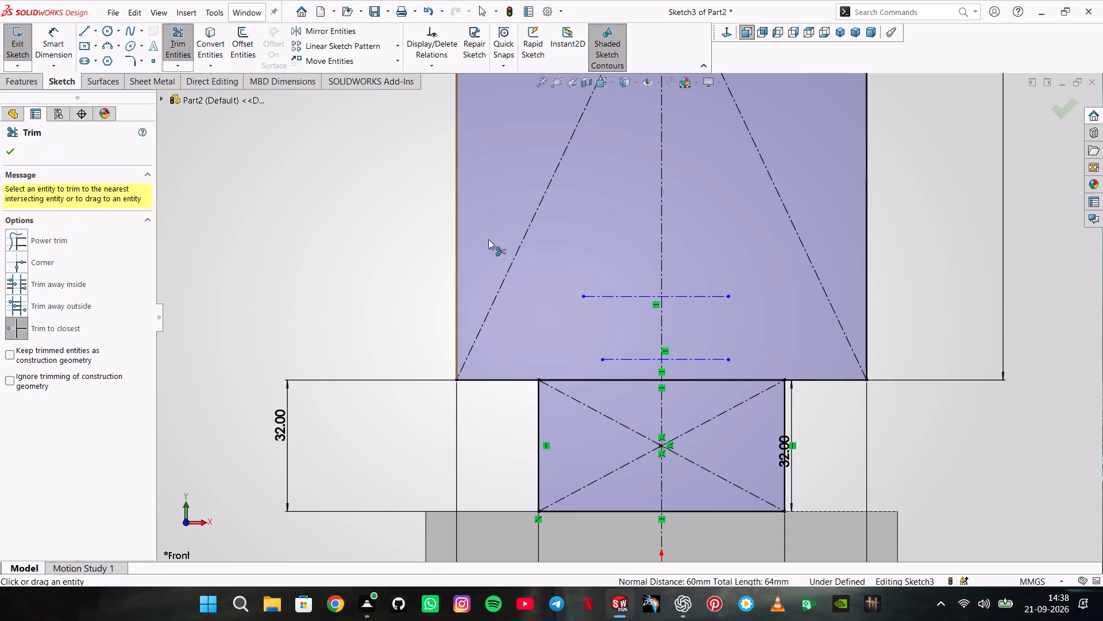
{"action": "double_click", "coordinate": [598, 381]}
{"action": "left_click", "coordinate": [603, 377]}
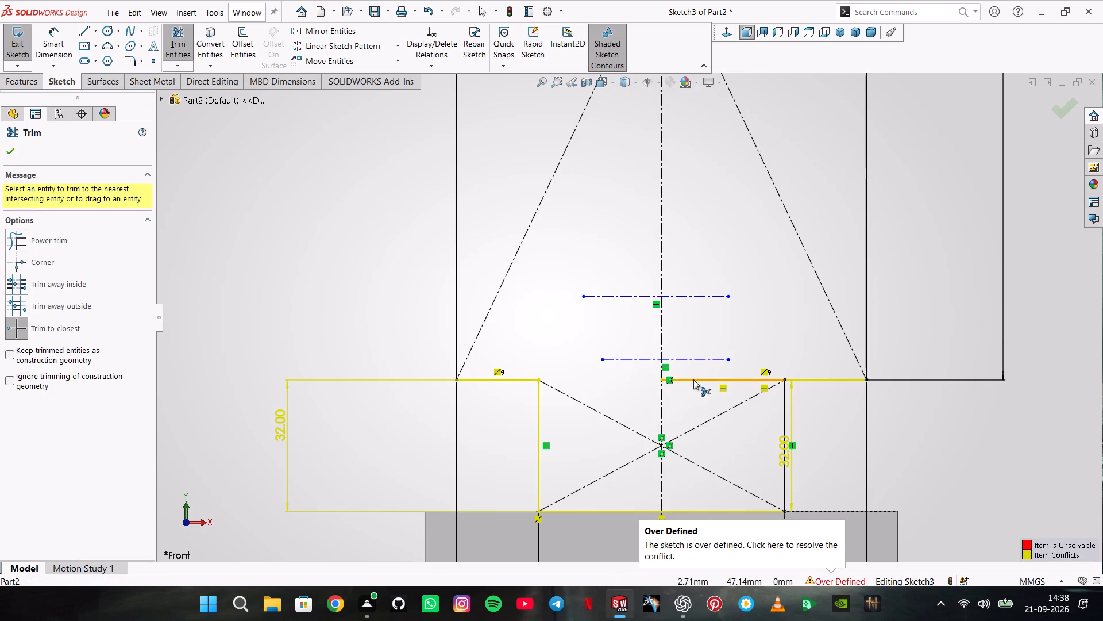
{"action": "left_click", "coordinate": [708, 379]}
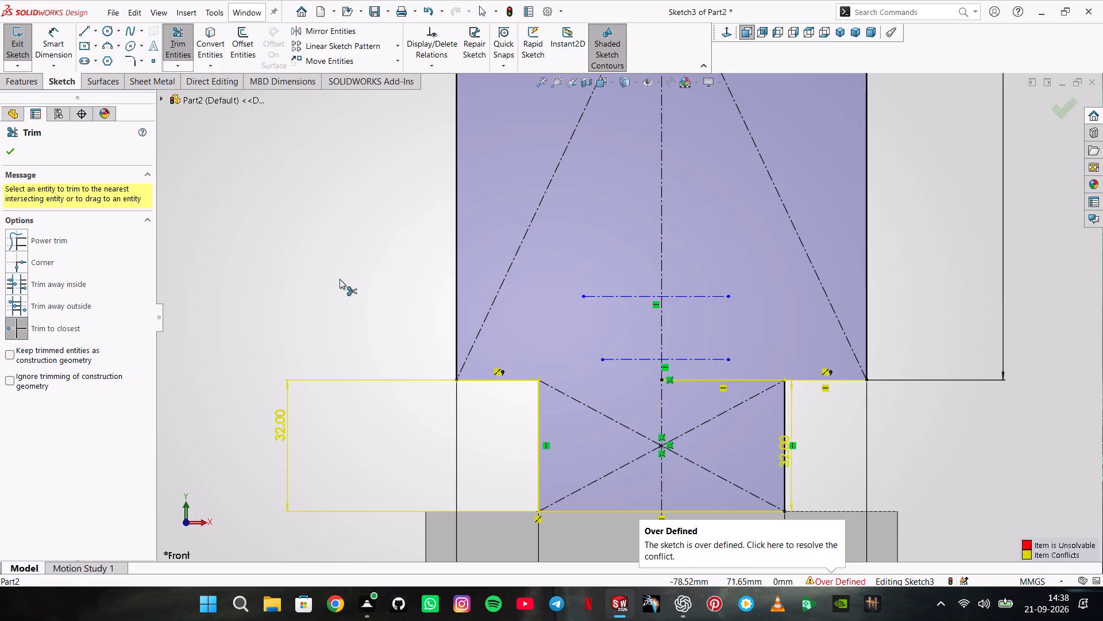
{"action": "left_click", "coordinate": [711, 377]}
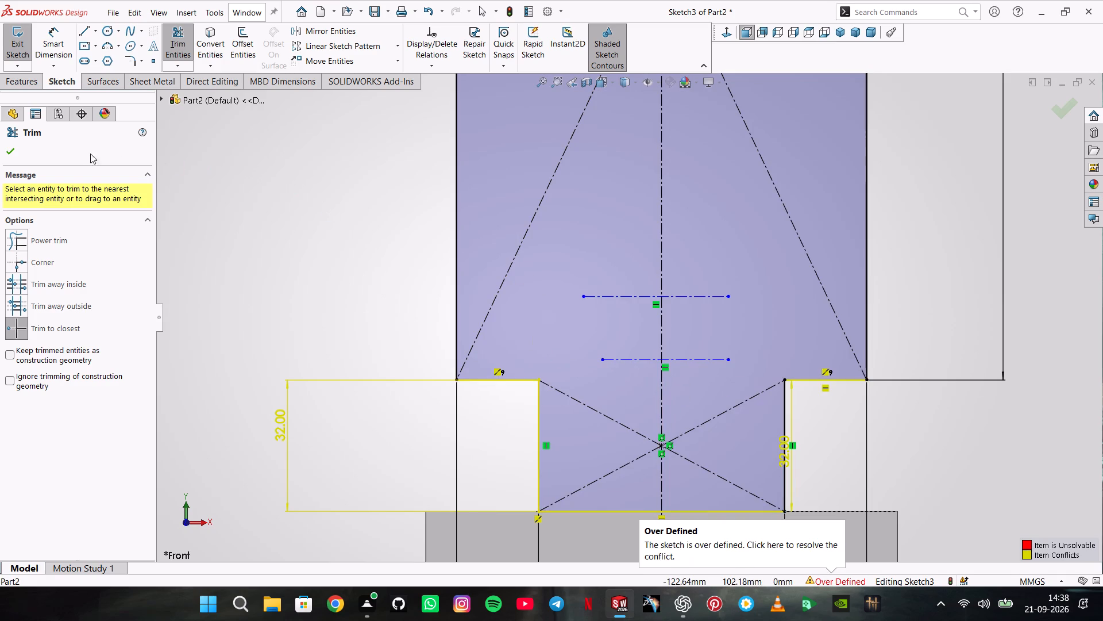
Diagnose the over-defined sketch with SketchXpert and accept the solution that deletes the Collinear9 relation.
{"action": "left_click", "coordinate": [817, 582]}
{"action": "left_click", "coordinate": [80, 223]}
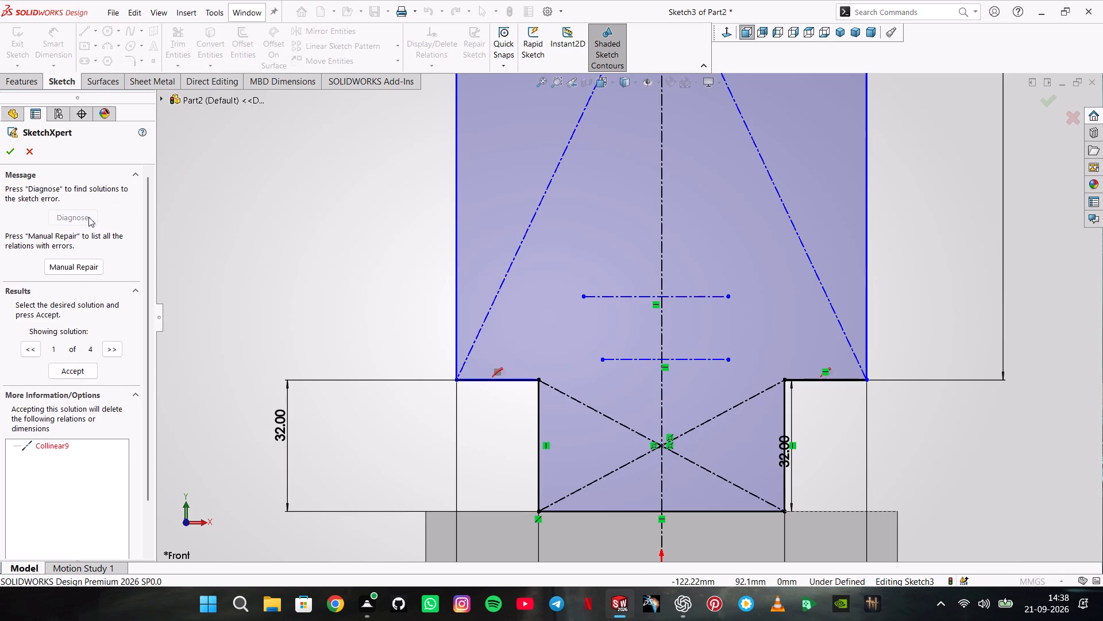
{"action": "left_click", "coordinate": [87, 370]}
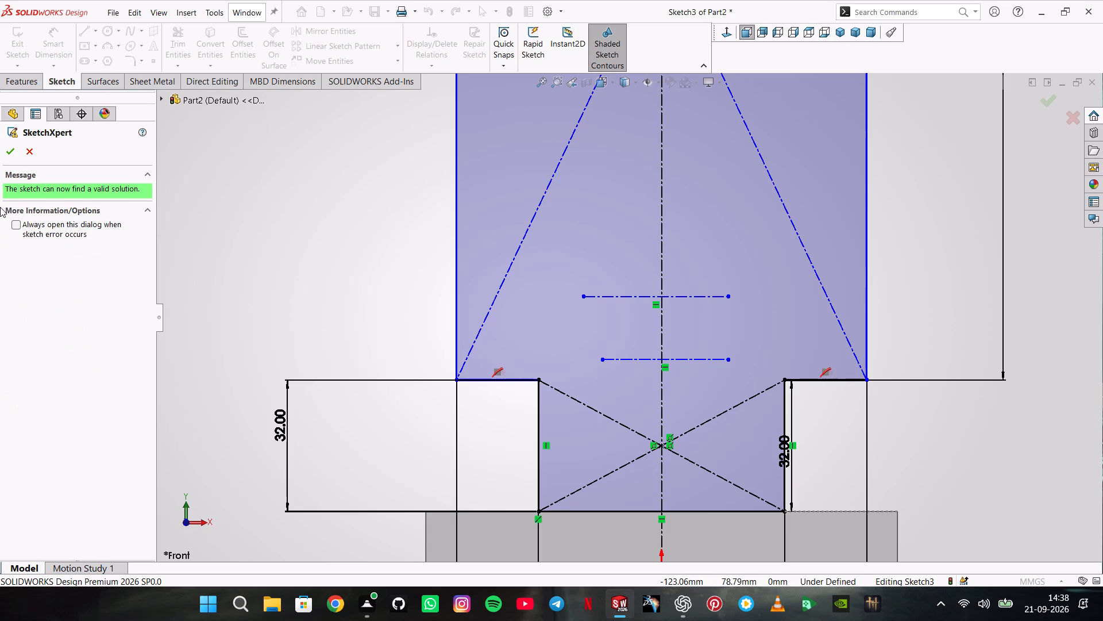
{"action": "left_click", "coordinate": [6, 156]}
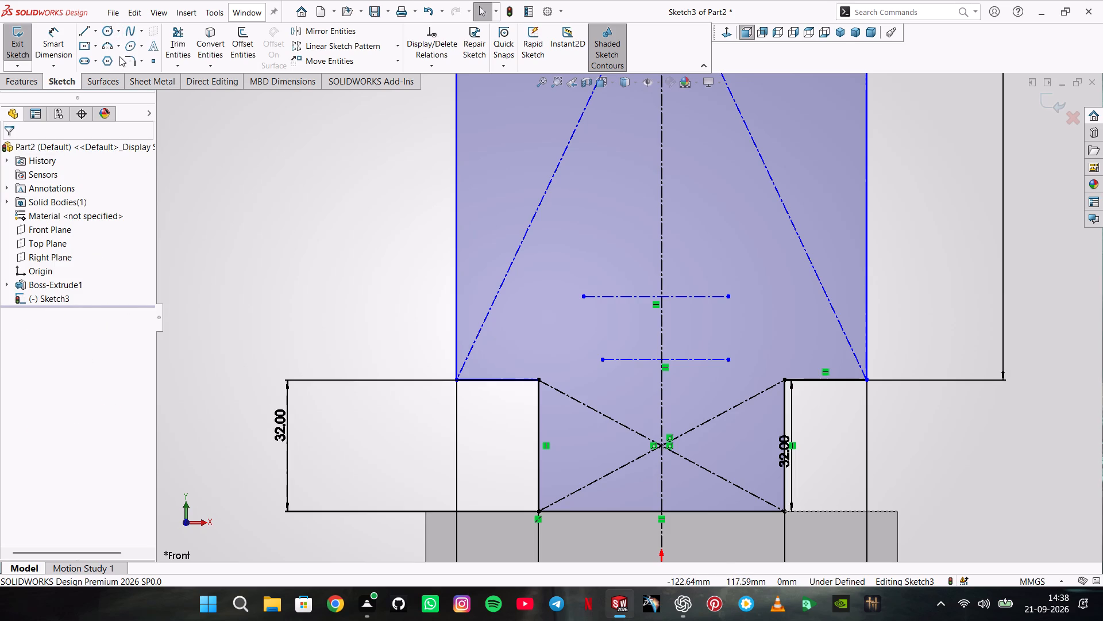
Apply 5 mm sketch fillets to both corners where the neck's vertical sides meet the body's bottom edge.
{"action": "left_click", "coordinate": [129, 59]}
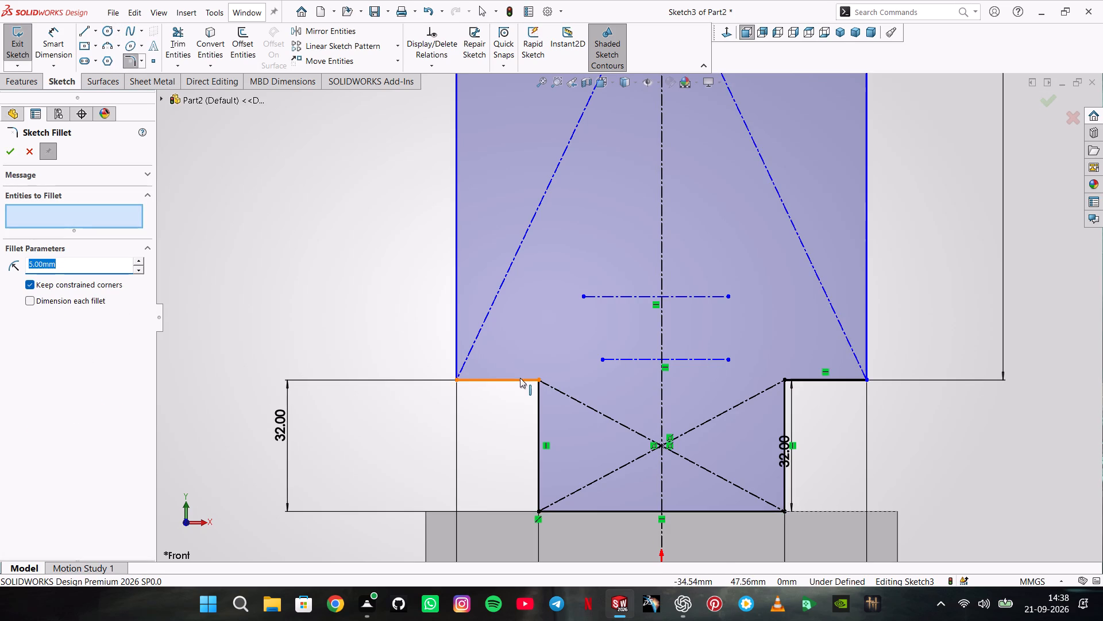
{"action": "scroll", "coordinate": [841, 381], "scroll_direction": "down", "scroll_amount": 5}
{"action": "scroll", "coordinate": [622, 365], "scroll_direction": "down", "scroll_amount": 5}
{"action": "scroll", "coordinate": [666, 342], "scroll_direction": "down", "scroll_amount": 5}
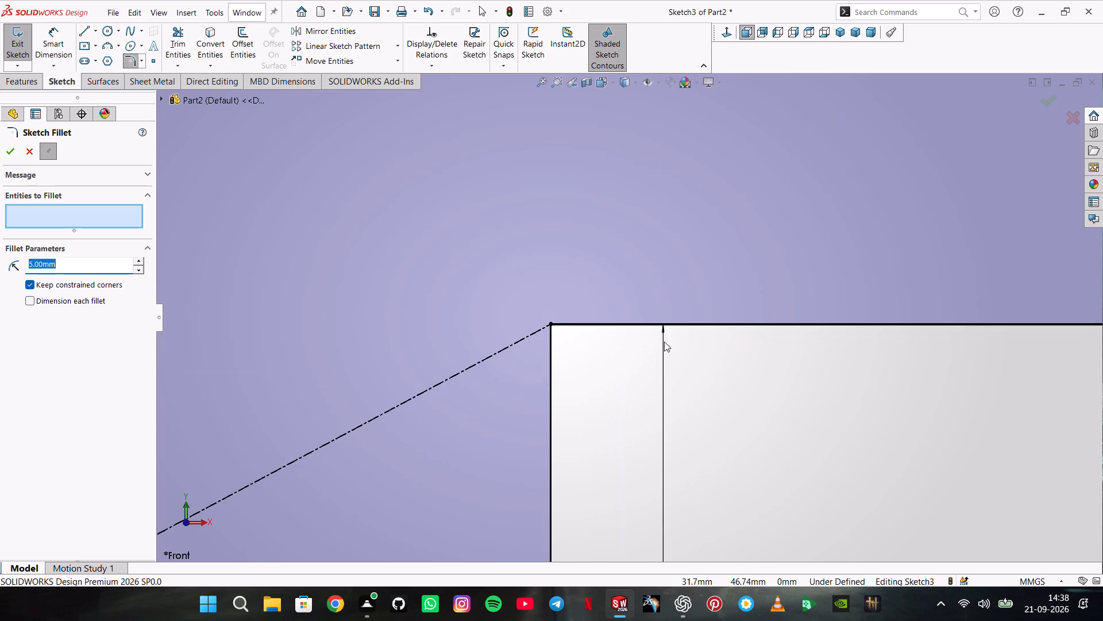
{"action": "scroll", "coordinate": [653, 334], "scroll_direction": "down", "scroll_amount": 13}
{"action": "scroll", "coordinate": [617, 325], "scroll_direction": "up", "scroll_amount": 5}
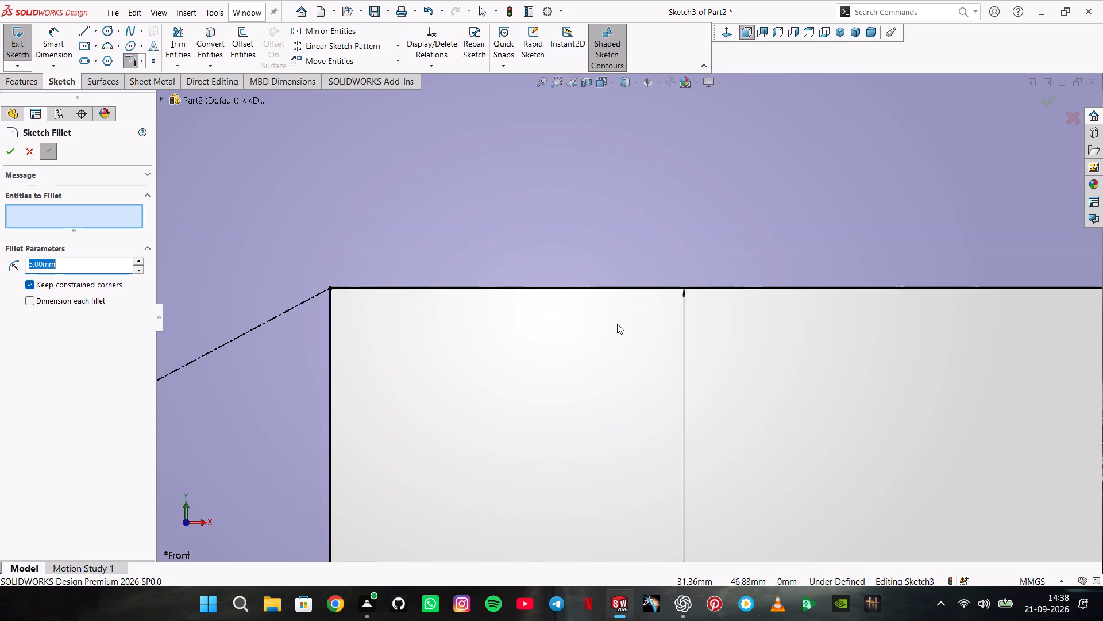
{"action": "scroll", "coordinate": [617, 324], "scroll_direction": "up", "scroll_amount": 20}
{"action": "scroll", "coordinate": [617, 324], "scroll_direction": "up", "scroll_amount": 3}
{"action": "scroll", "coordinate": [410, 290], "scroll_direction": "up", "scroll_amount": 1}
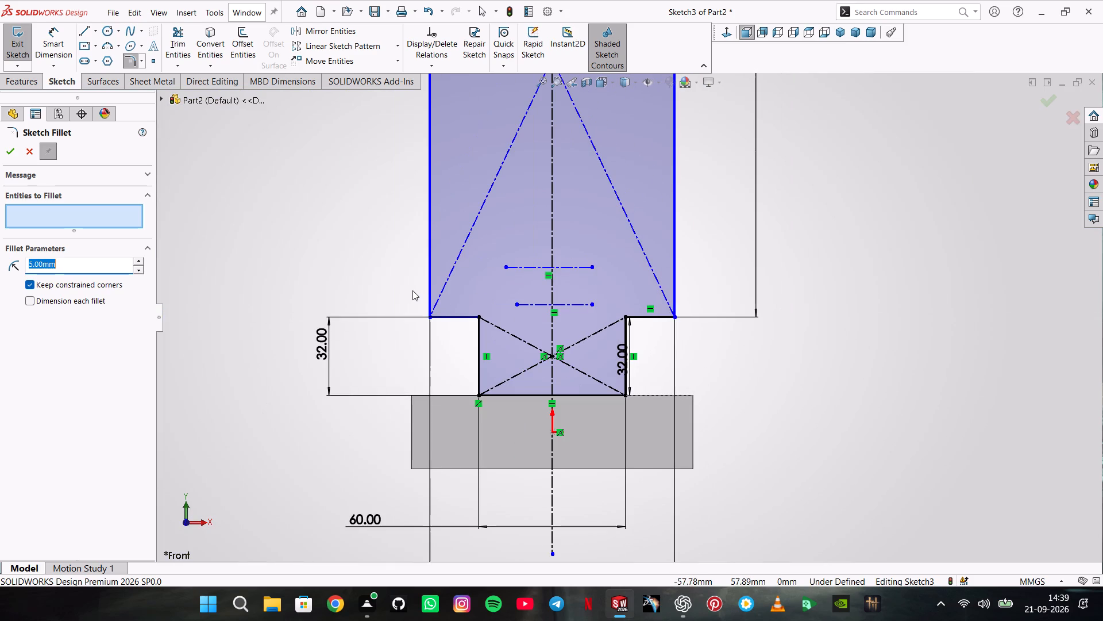
{"action": "left_click", "coordinate": [461, 319]}
{"action": "left_click", "coordinate": [479, 332]}
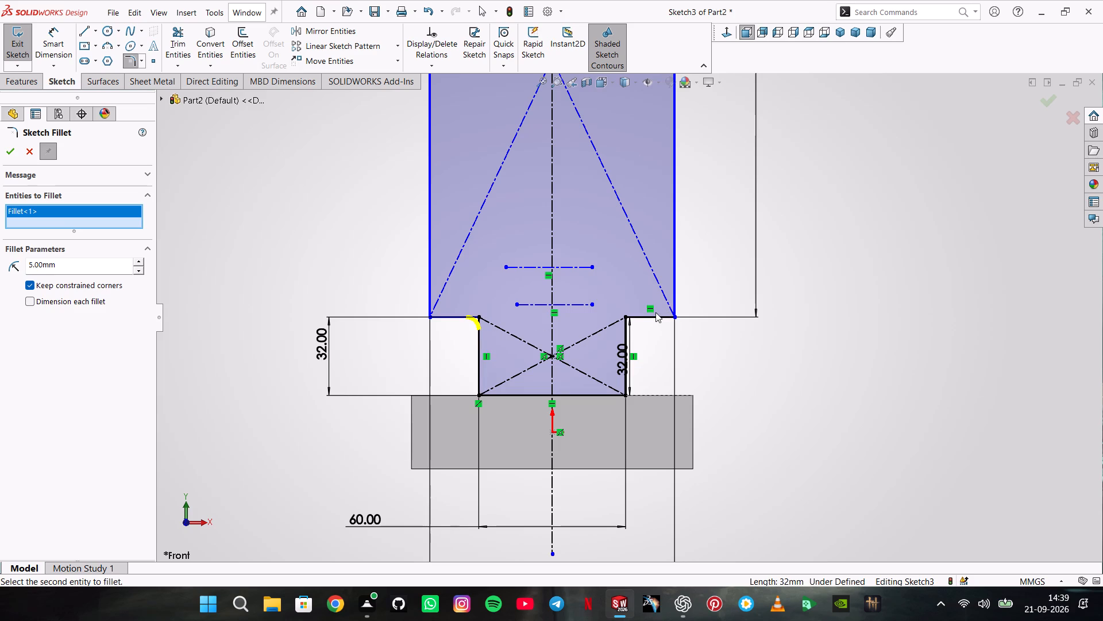
{"action": "left_click", "coordinate": [655, 315]}
{"action": "left_click", "coordinate": [628, 327]}
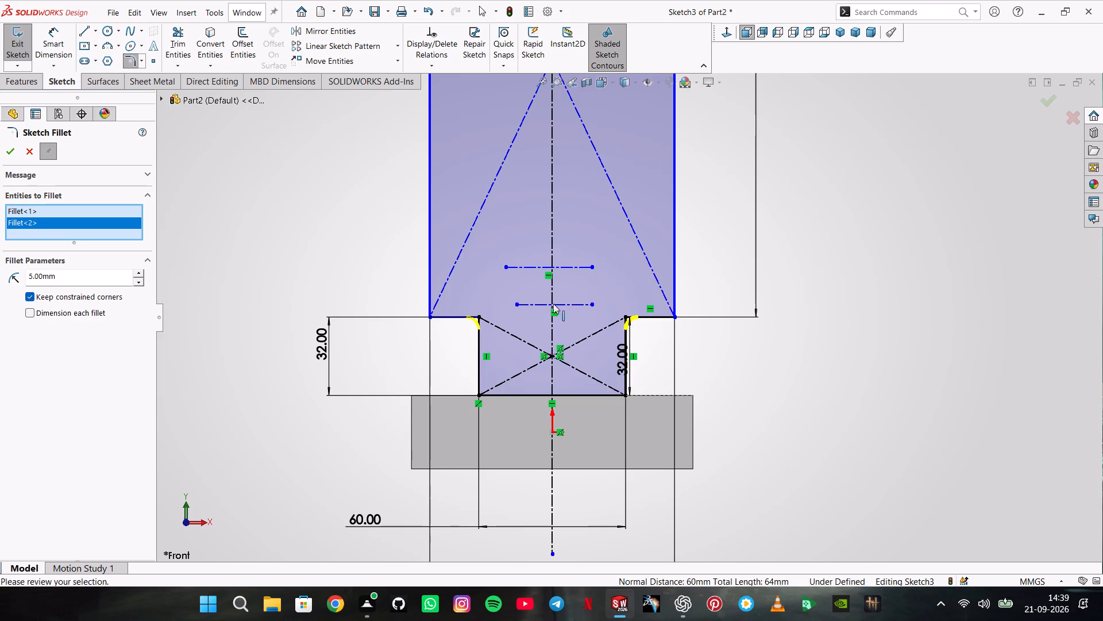
{"action": "left_click", "coordinate": [6, 155]}
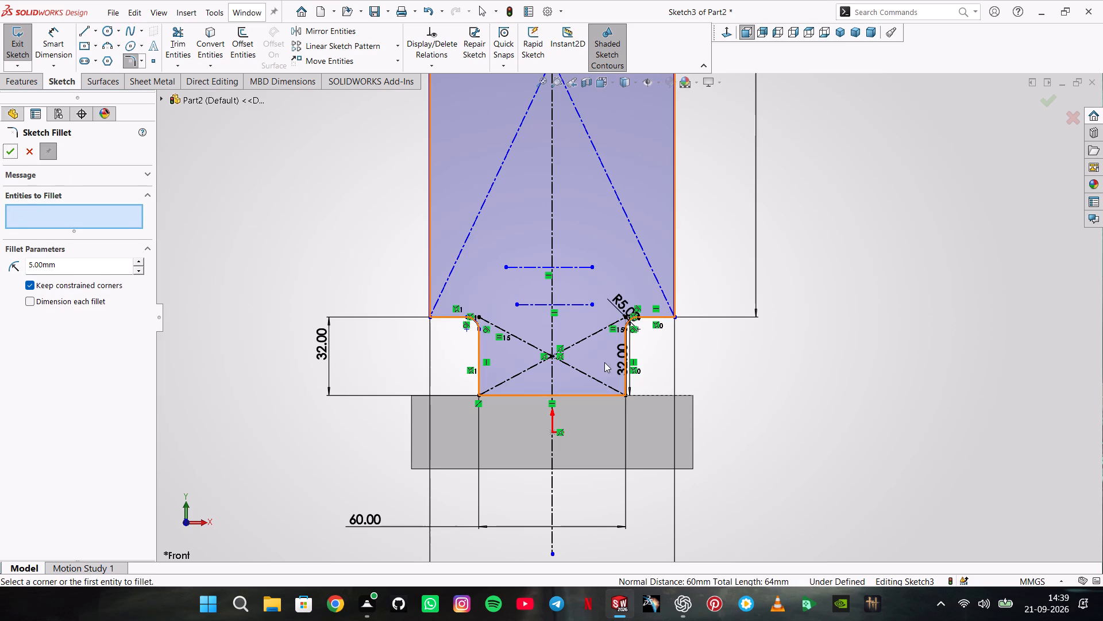
{"action": "scroll", "coordinate": [631, 360], "scroll_direction": "down", "scroll_amount": 6}
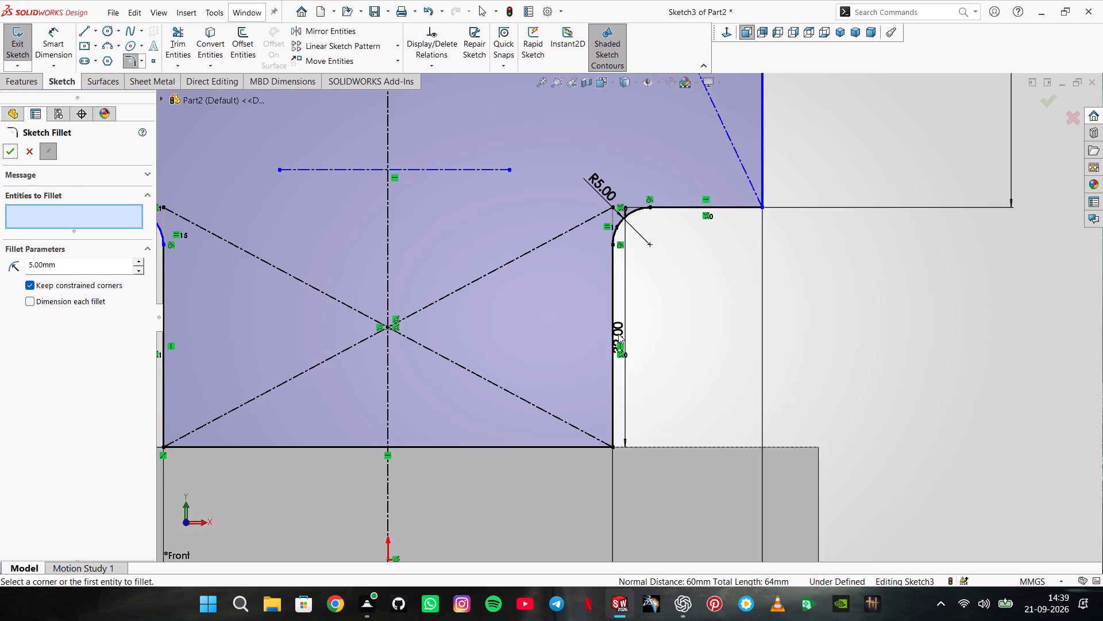
{"action": "key", "text": "Escape"}
Move the neck's 32 mm height dimension beside the neck and the R5 fillet dimension clear of the profile.
{"action": "left_click_drag", "start_coordinate": [619, 329], "coordinate": [917, 343]}
{"action": "scroll", "coordinate": [880, 326], "scroll_direction": "up", "scroll_amount": 3}
{"action": "scroll", "coordinate": [735, 278], "scroll_direction": "up", "scroll_amount": 3}
{"action": "scroll", "coordinate": [681, 255], "scroll_direction": "up", "scroll_amount": 2}
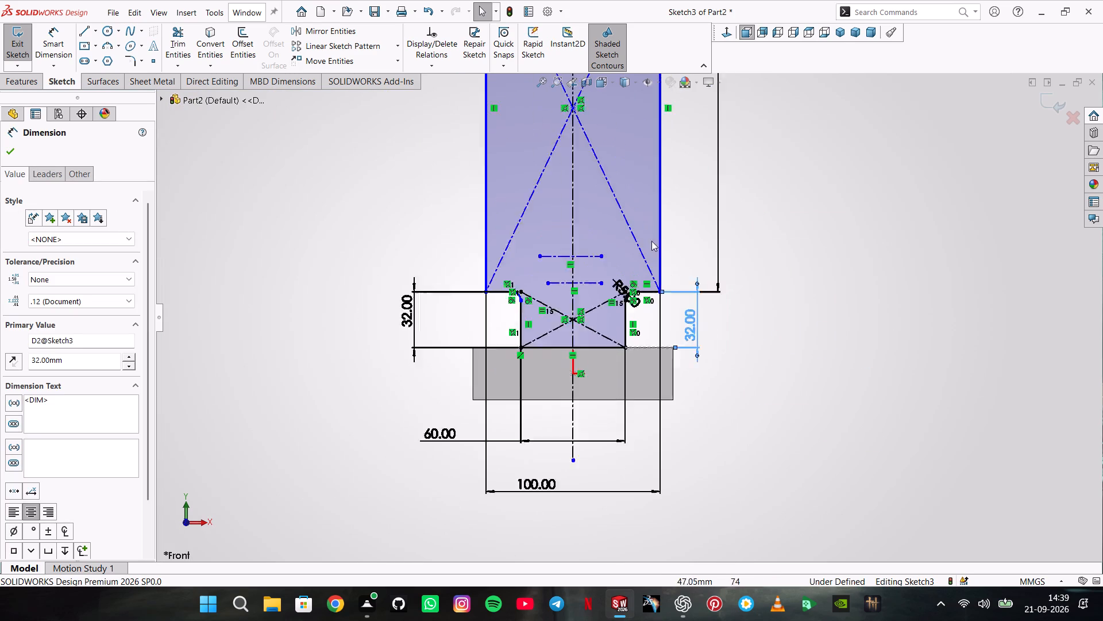
{"action": "scroll", "coordinate": [651, 241], "scroll_direction": "up", "scroll_amount": 2}
{"action": "left_click_drag", "start_coordinate": [626, 294], "coordinate": [683, 343]}
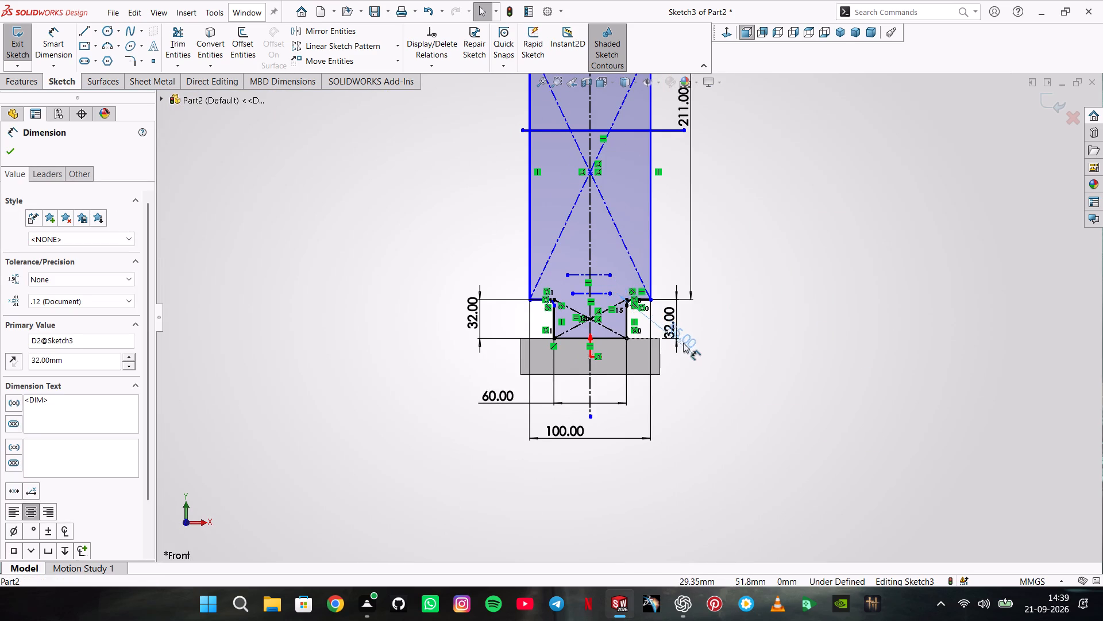
{"action": "left_click_drag", "start_coordinate": [683, 343], "coordinate": [688, 352]}
Sketch a horizontal line about 127 mm long across the tall body, below its centre and extending past both sides.
{"action": "scroll", "coordinate": [564, 225], "scroll_direction": "down", "scroll_amount": 7}
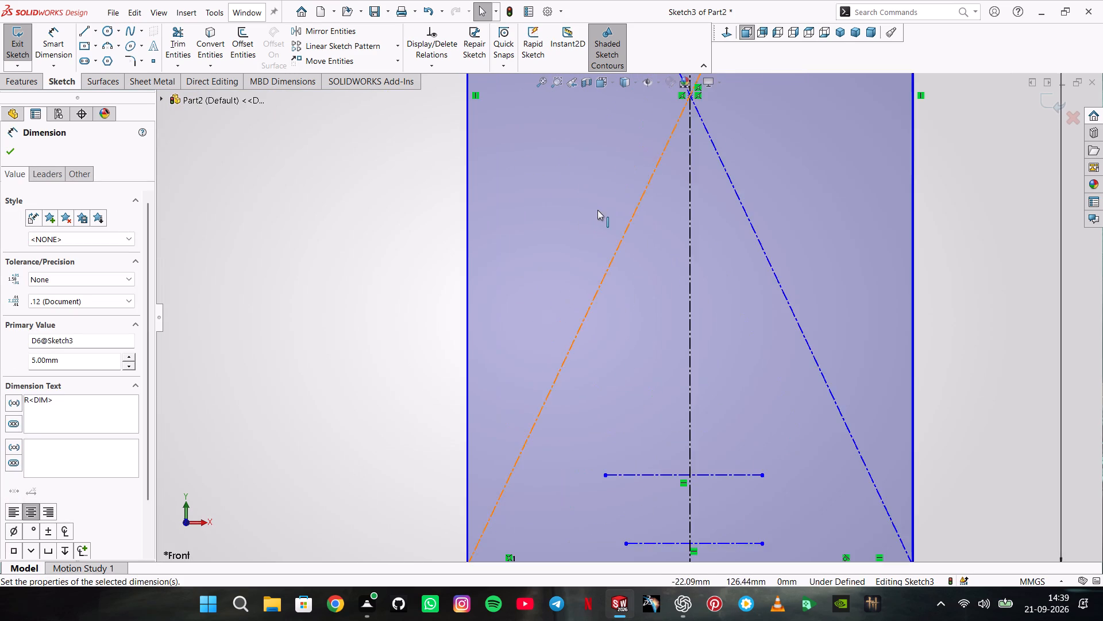
{"action": "scroll", "coordinate": [599, 208], "scroll_direction": "up", "scroll_amount": 7}
{"action": "scroll", "coordinate": [657, 164], "scroll_direction": "down", "scroll_amount": 4}
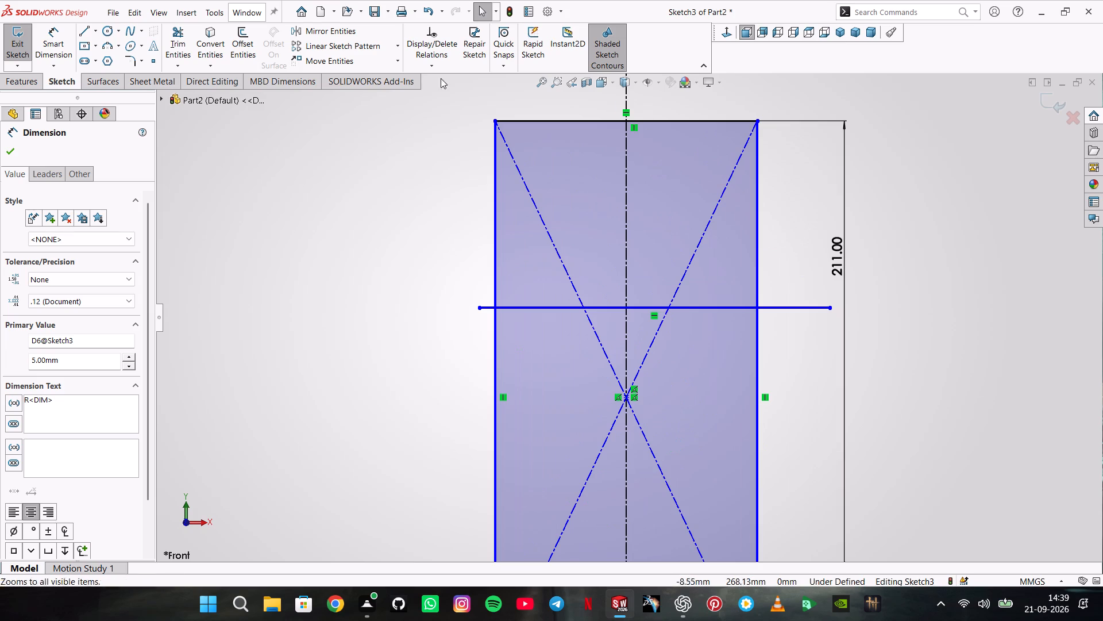
{"action": "left_click", "coordinate": [87, 36]}
{"action": "scroll", "coordinate": [557, 384], "scroll_direction": "up", "scroll_amount": 1}
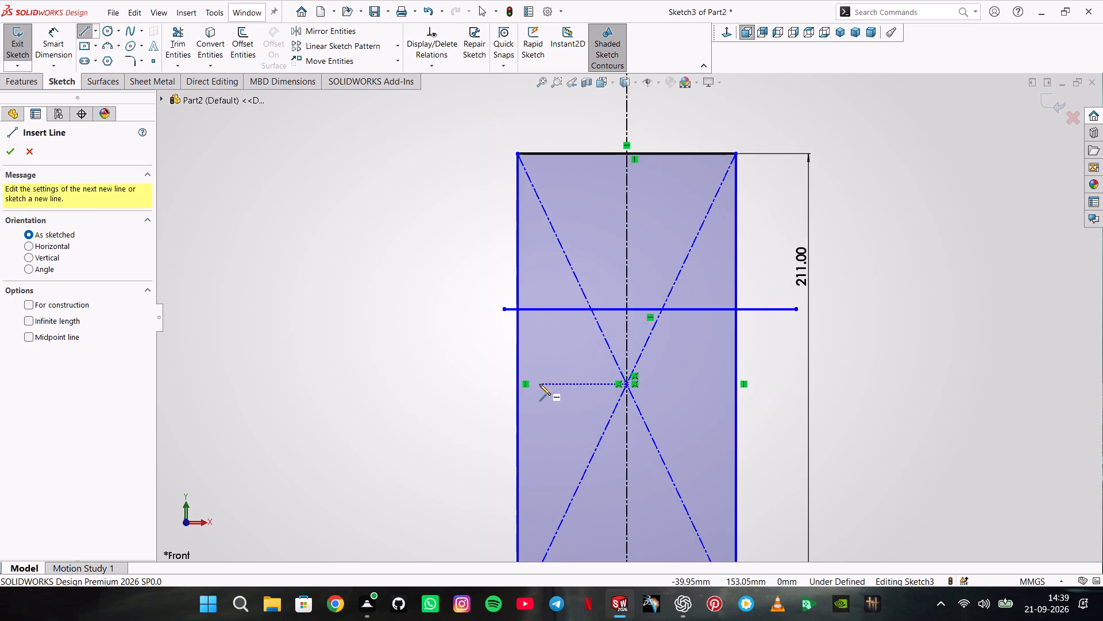
{"action": "scroll", "coordinate": [539, 384], "scroll_direction": "up", "scroll_amount": 2}
{"action": "left_click", "coordinate": [536, 409]}
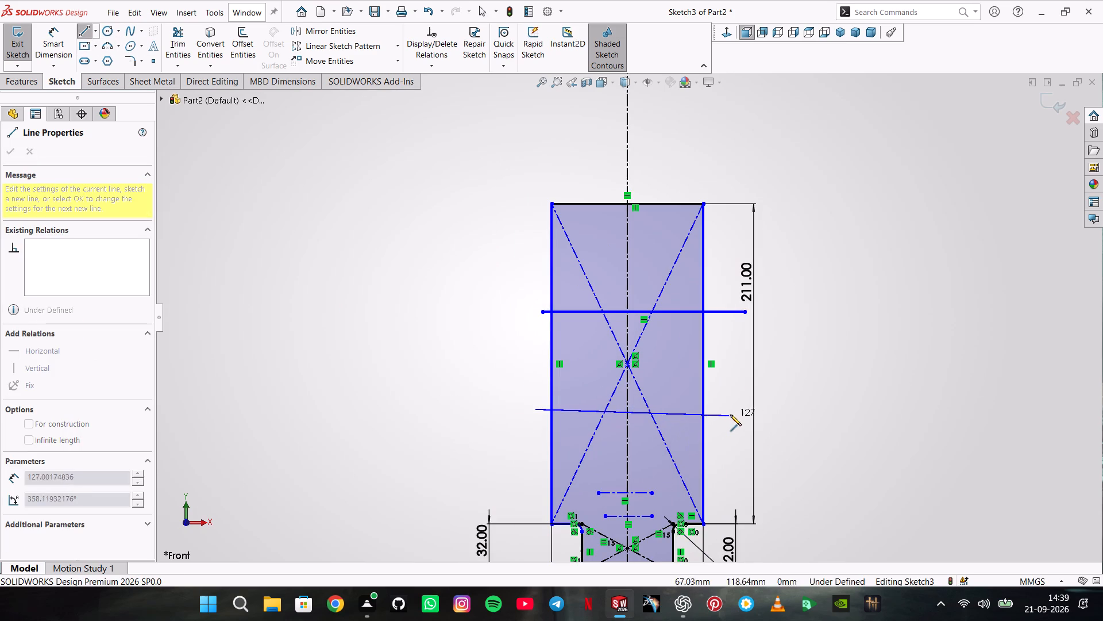
{"action": "left_click", "coordinate": [737, 412]}
{"action": "double_click", "coordinate": [805, 391]}
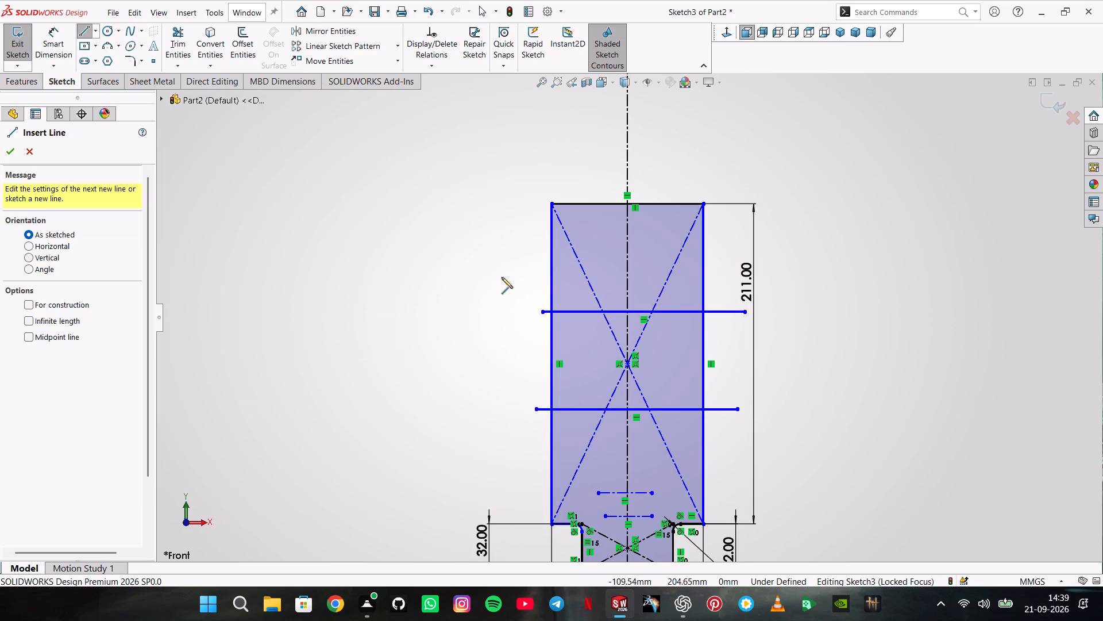
{"action": "key", "text": "Escape"}
Delete the old horizontal line crossing the body above its centre.
{"action": "left_click", "coordinate": [726, 314]}
{"action": "key", "text": "Delete"}
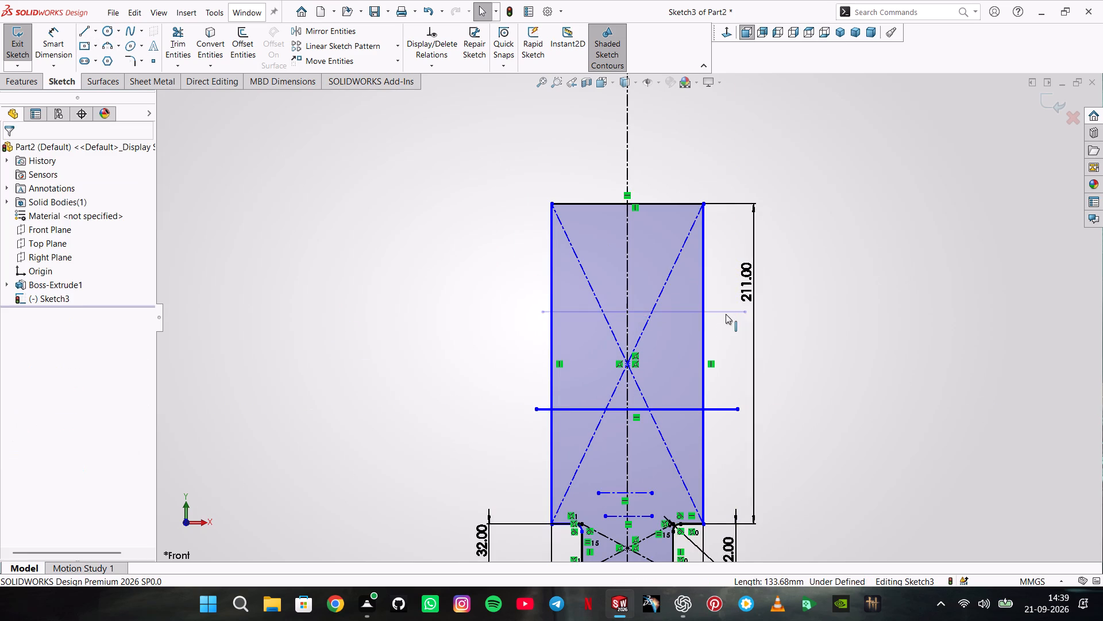
{"action": "left_click", "coordinate": [715, 312]}
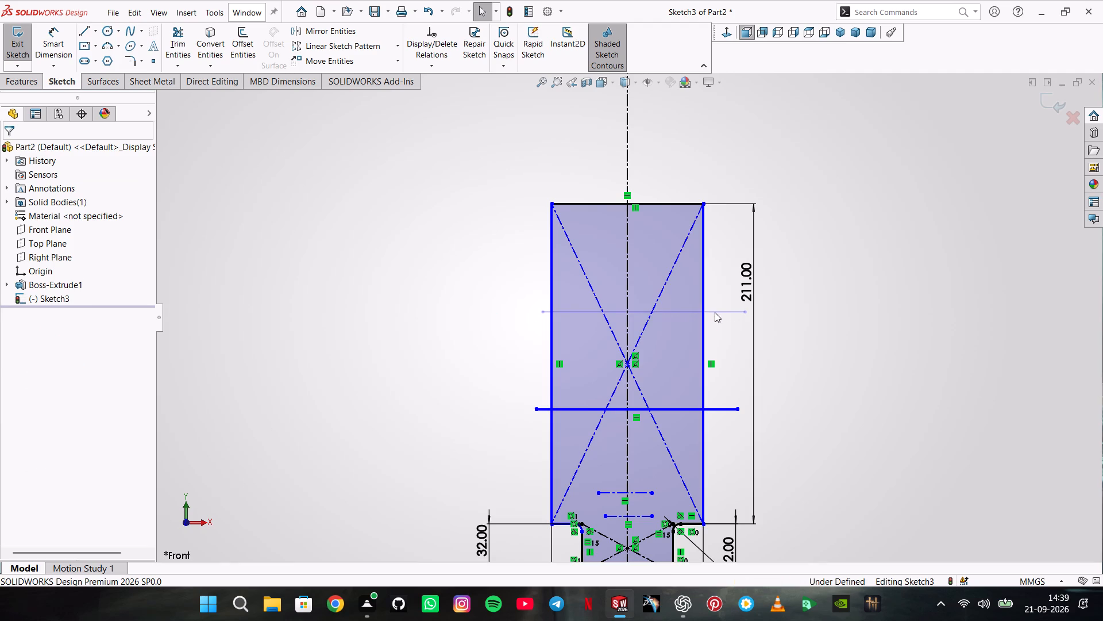
{"action": "key", "text": "Delete"}
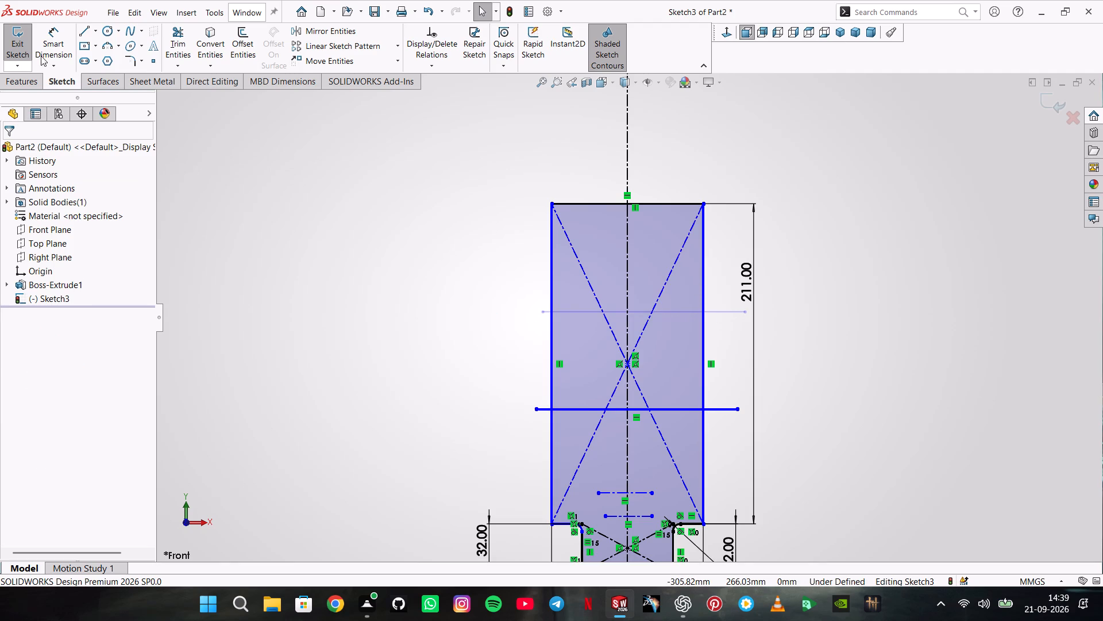
Sketch a horizontal line about 161 mm long across the upper part of the body, extending past both sides.
{"action": "left_click", "coordinate": [79, 33]}
{"action": "left_click", "coordinate": [501, 252]}
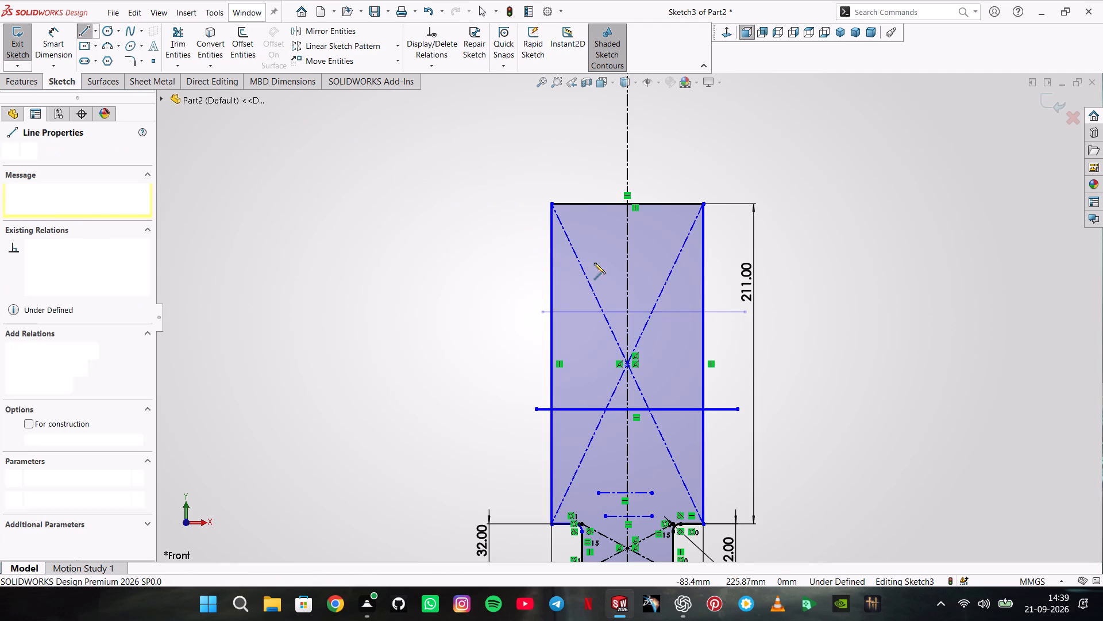
{"action": "left_click", "coordinate": [745, 250]}
{"action": "double_click", "coordinate": [774, 250]}
{"action": "scroll", "coordinate": [597, 243], "scroll_direction": "down", "scroll_amount": 6}
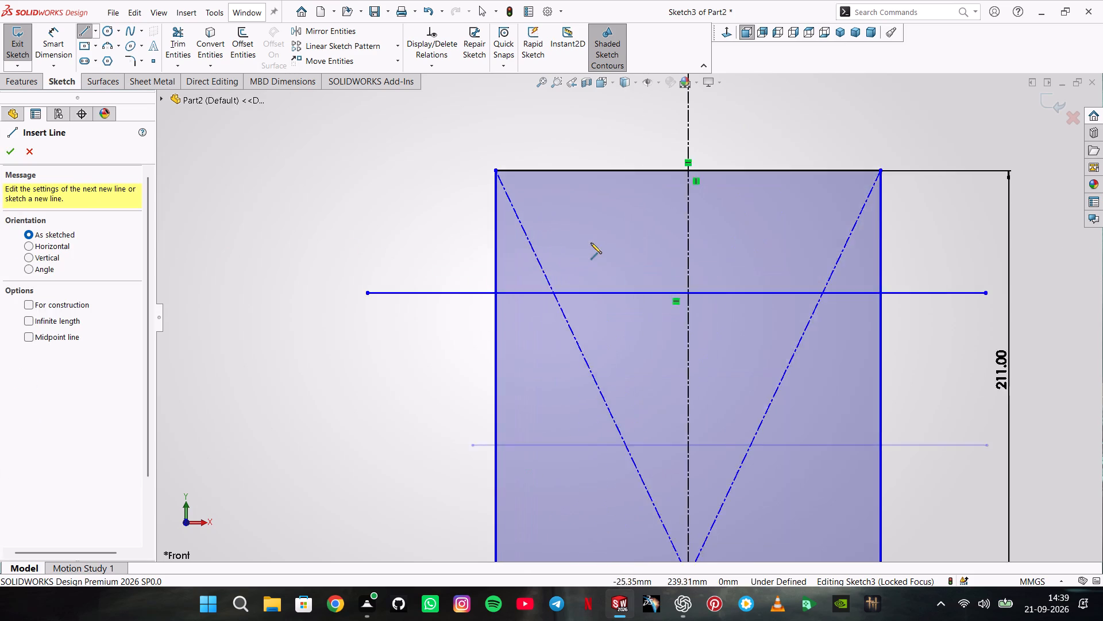
{"action": "scroll", "coordinate": [409, 258], "scroll_direction": "up", "scroll_amount": 4}
{"action": "left_click", "coordinate": [13, 150]}
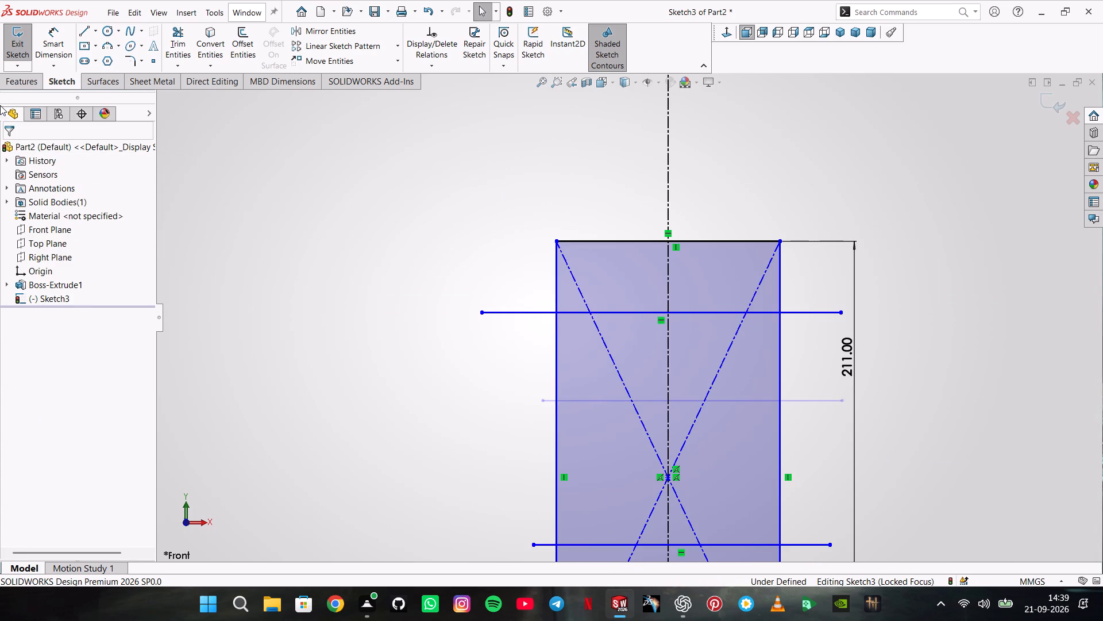
Dimension the lower horizontal line 56 mm above the body's bottom edge.
{"action": "left_click", "coordinate": [50, 48]}
{"action": "scroll", "coordinate": [627, 382], "scroll_direction": "up", "scroll_amount": 3}
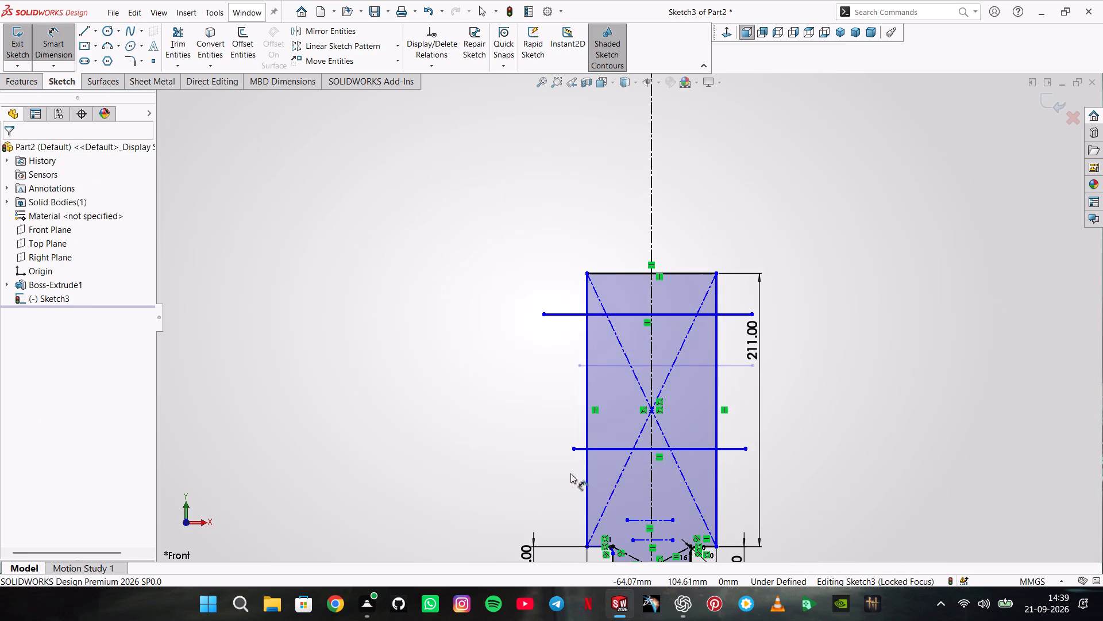
{"action": "left_click", "coordinate": [709, 544]}
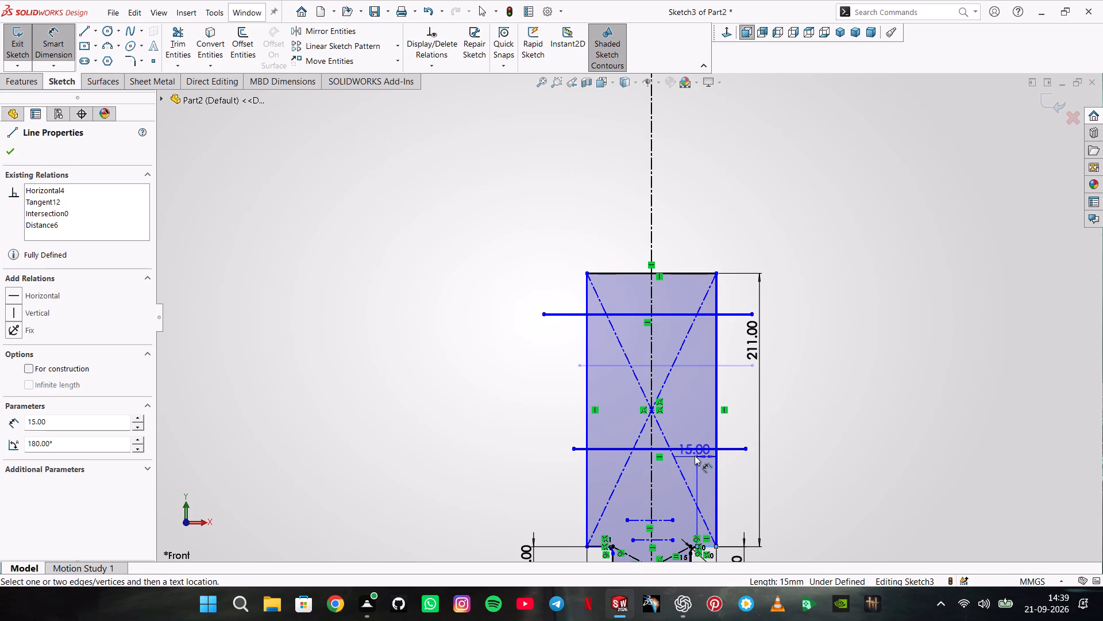
{"action": "left_click", "coordinate": [701, 448]}
{"action": "left_click", "coordinate": [800, 484]}
{"action": "type", "text": "56"}
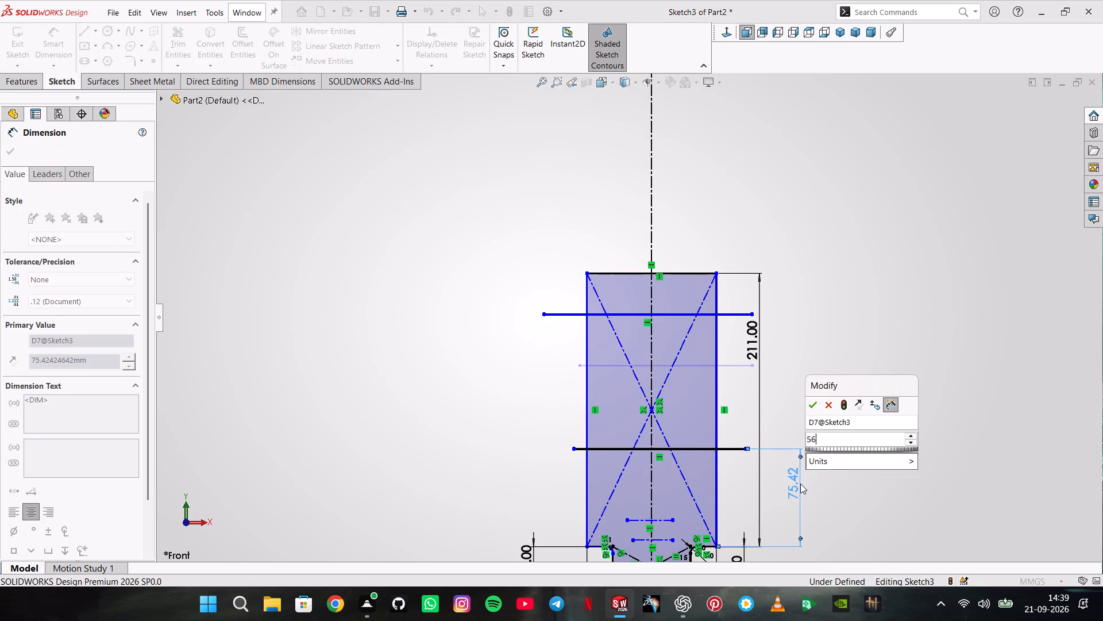
{"action": "key", "text": "Return"}
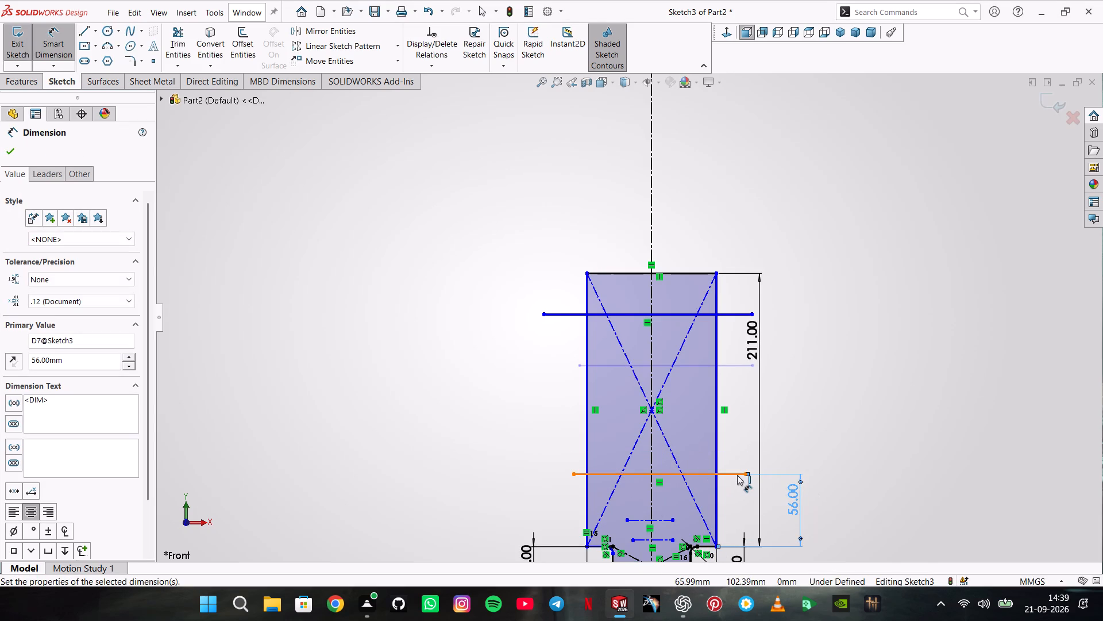
Set the distance between the two horizontal crossing lines to 80 mm.
{"action": "left_click", "coordinate": [737, 475]}
{"action": "left_click", "coordinate": [727, 312]}
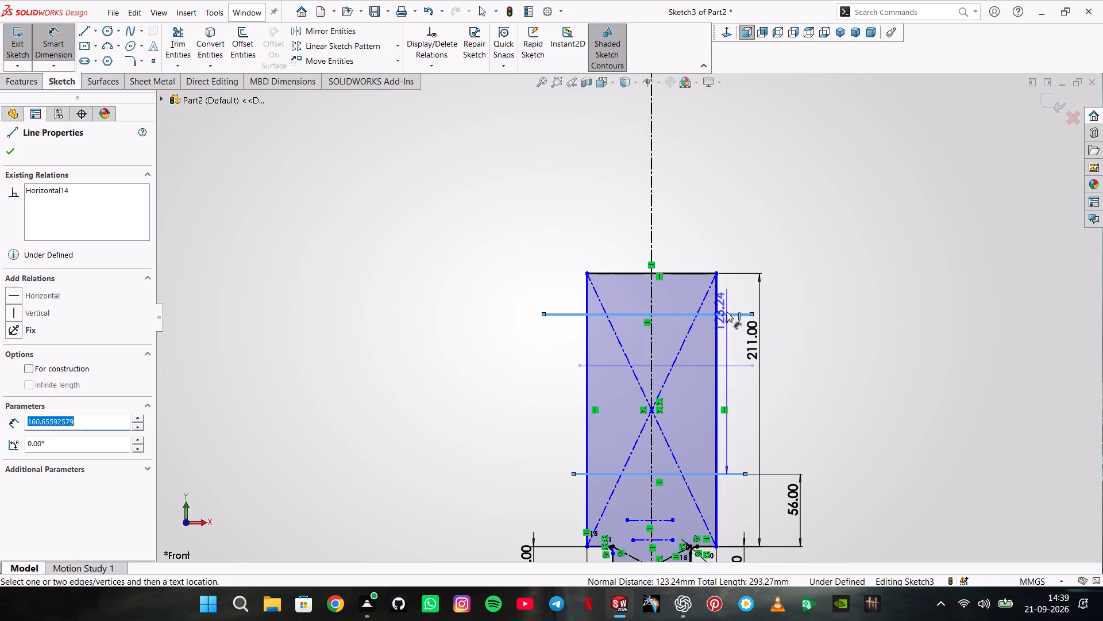
{"action": "left_click", "coordinate": [799, 362]}
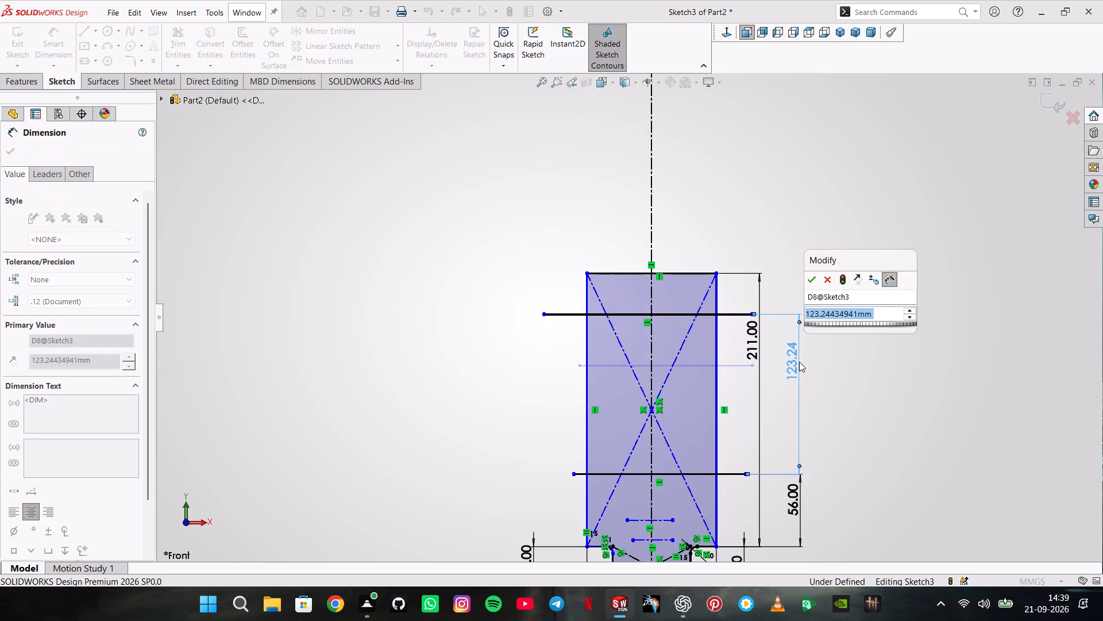
{"action": "type", "text": "80"}
{"action": "key", "text": "Return"}
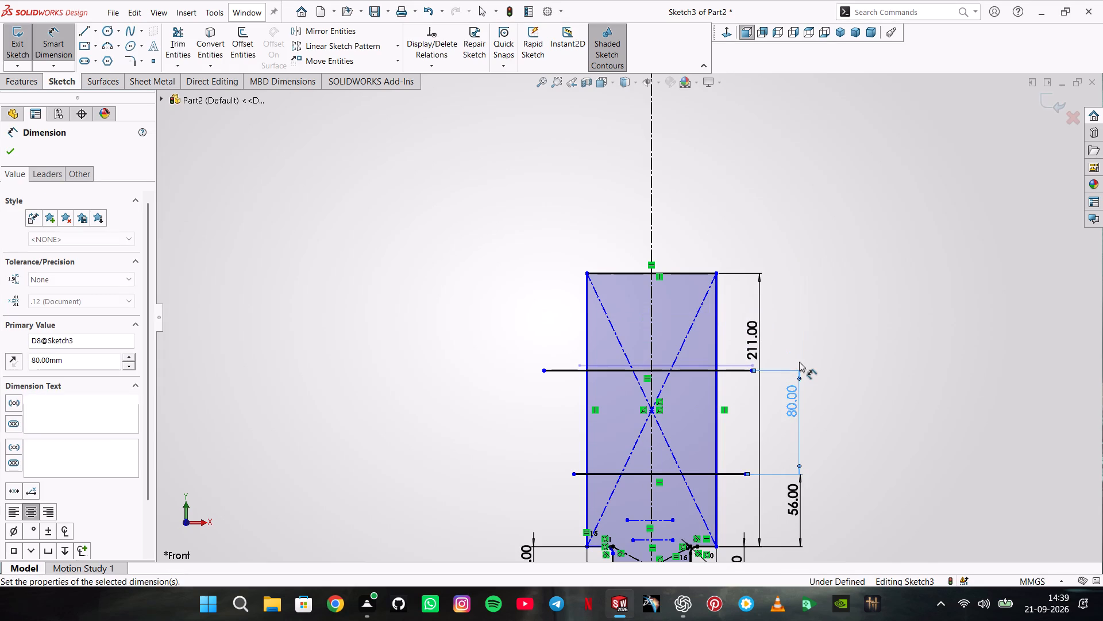
Add a driven dimension between the upper crossing line and the body's top edge.
{"action": "left_click", "coordinate": [722, 371]}
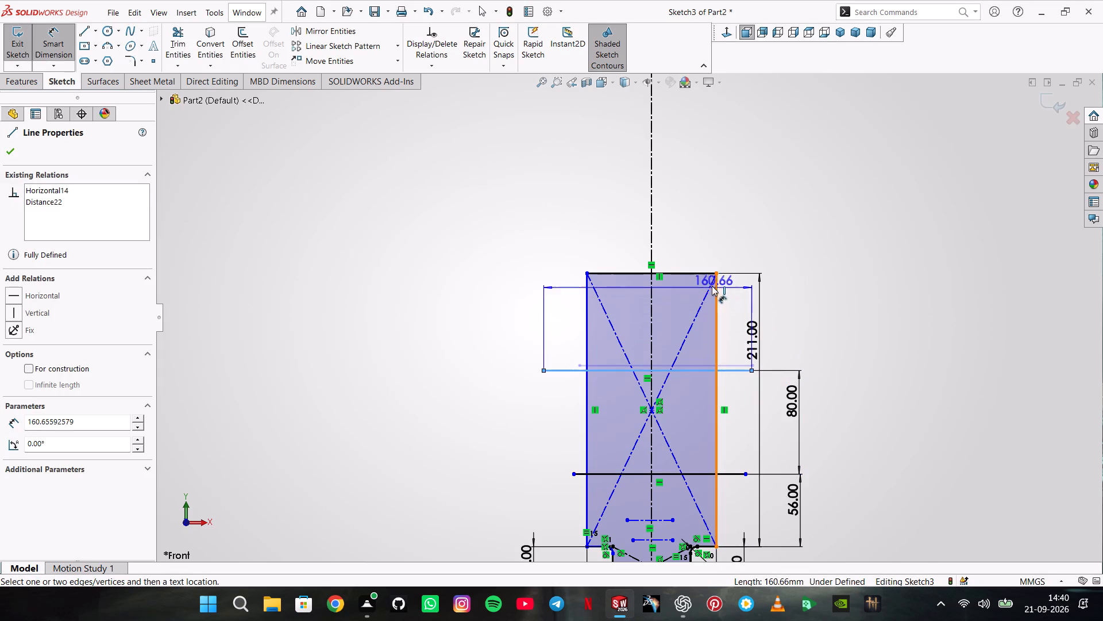
{"action": "left_click", "coordinate": [705, 274]}
{"action": "left_click", "coordinate": [790, 300]}
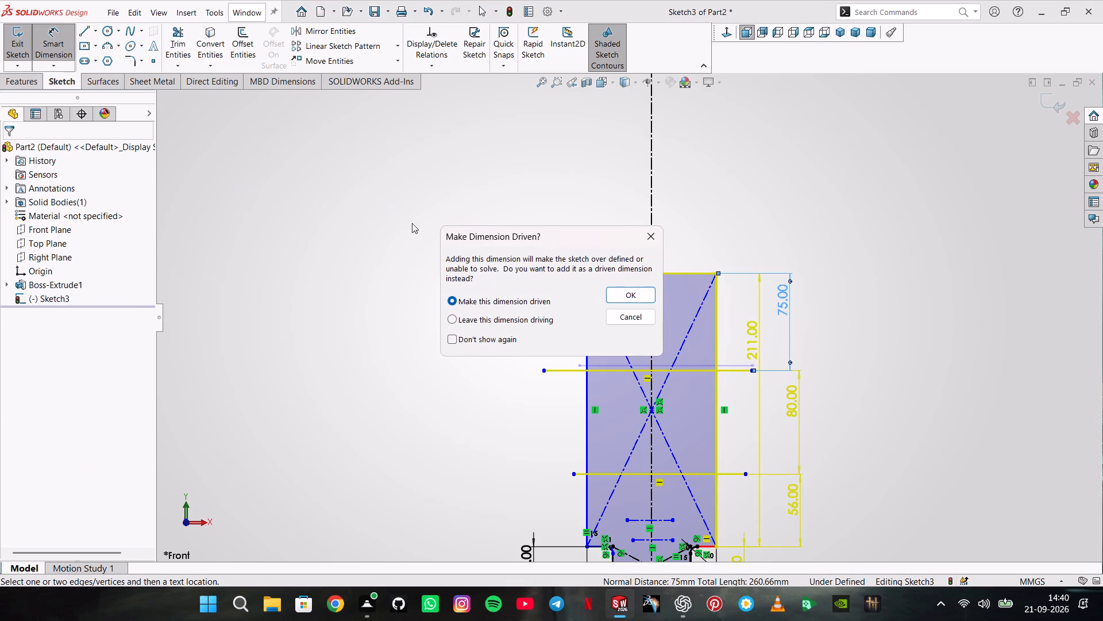
{"action": "left_click", "coordinate": [658, 295]}
{"action": "left_click", "coordinate": [650, 294]}
Move the body's 211 mm height dimension farther outward and place the 75 mm driven dimension inside it.
{"action": "left_click_drag", "start_coordinate": [750, 328], "coordinate": [841, 332]}
{"action": "left_click_drag", "start_coordinate": [780, 308], "coordinate": [794, 317]}
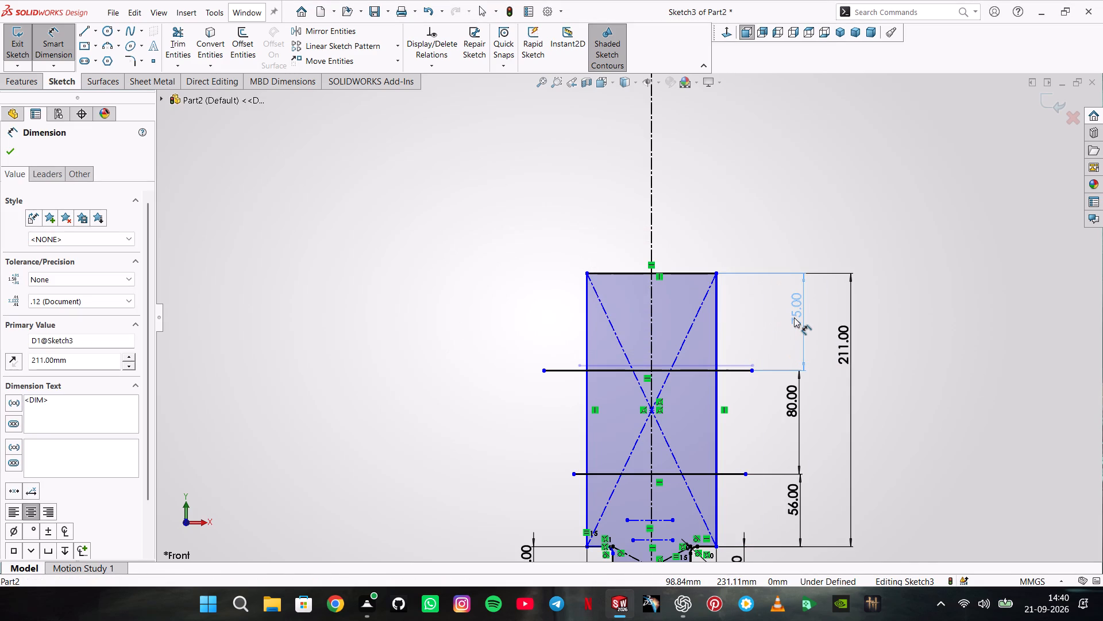
{"action": "left_click_drag", "start_coordinate": [794, 317], "coordinate": [786, 319]}
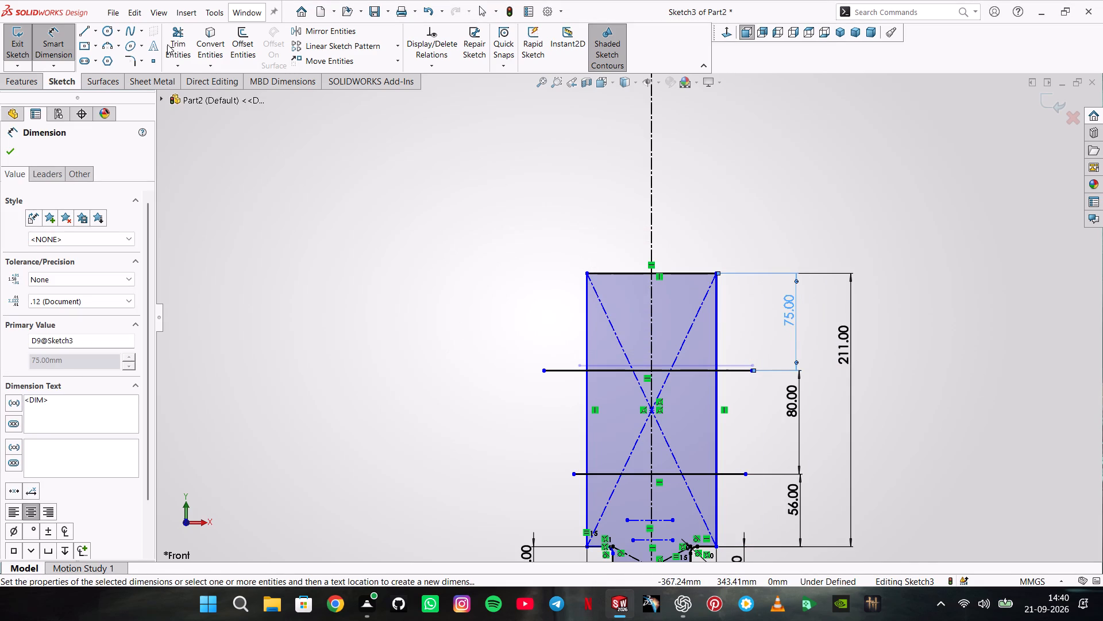
Trim the overhanging ends of both horizontal crossing lines back to the body's vertical sides.
{"action": "left_click", "coordinate": [168, 45]}
{"action": "left_click", "coordinate": [741, 369]}
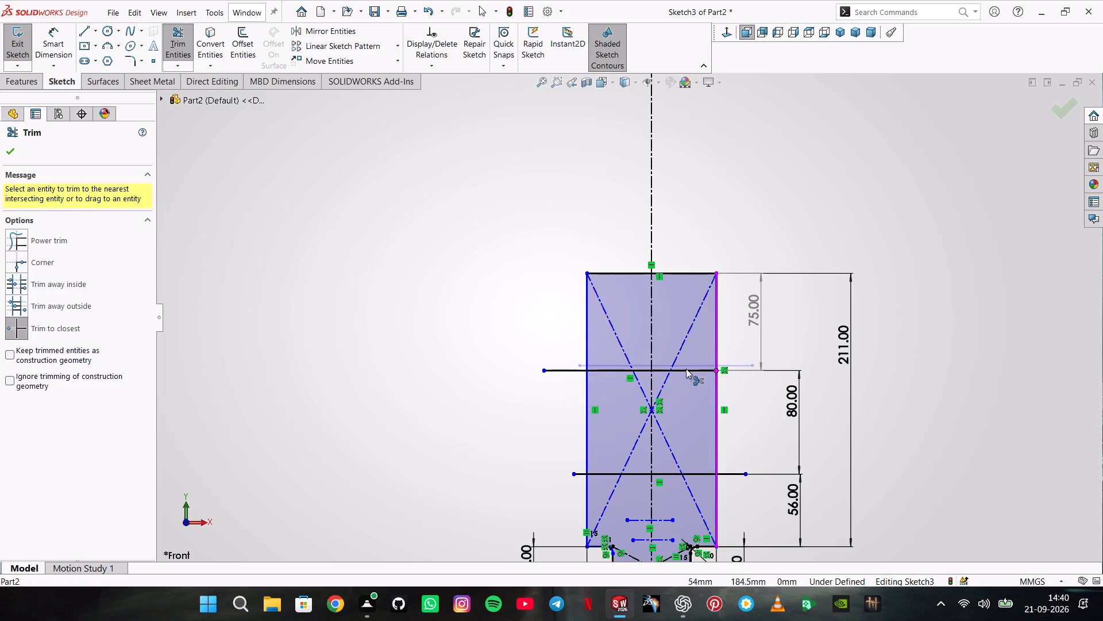
{"action": "left_click", "coordinate": [577, 370]}
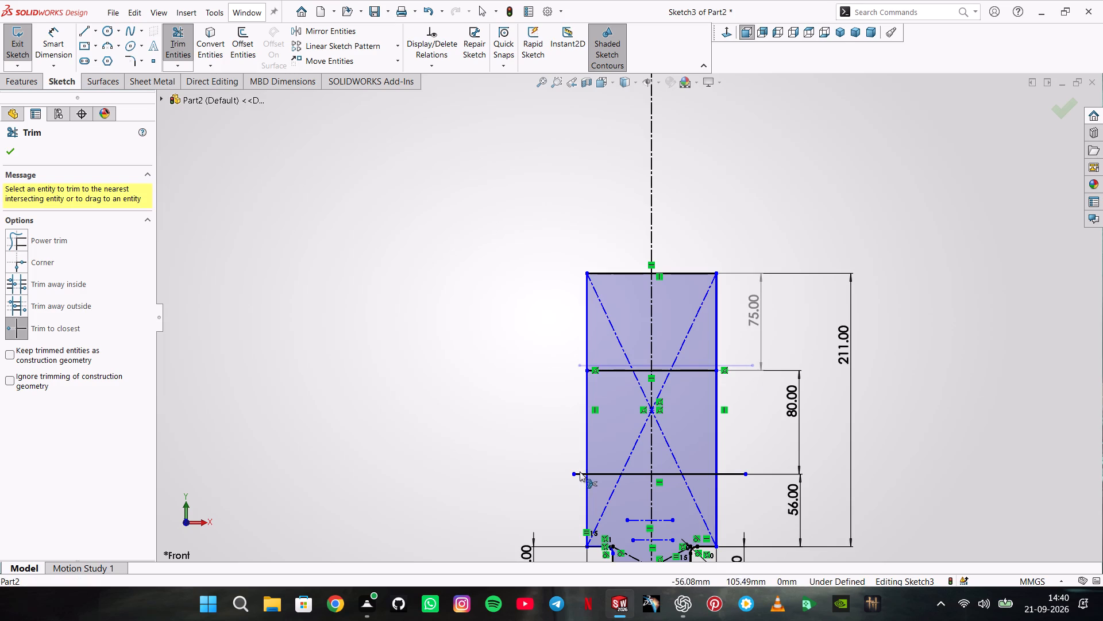
{"action": "left_click", "coordinate": [581, 473]}
{"action": "left_click", "coordinate": [724, 472]}
{"action": "scroll", "coordinate": [631, 405], "scroll_direction": "down", "scroll_amount": 3}
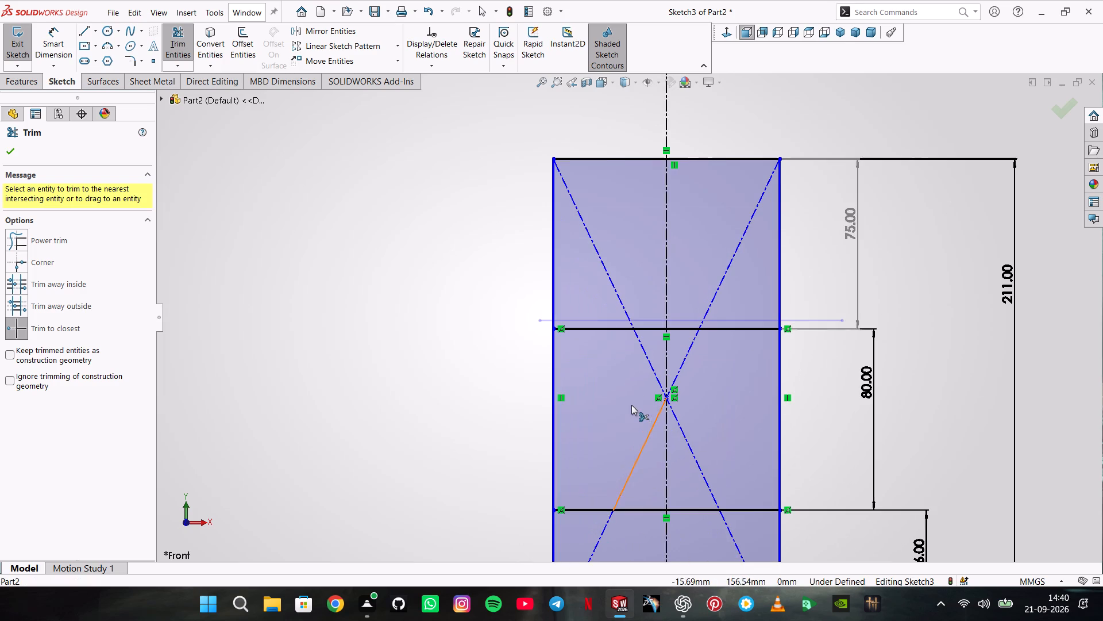
Delete the two horizontal crossing lines that divide the body profile.
{"action": "scroll", "coordinate": [696, 614], "scroll_direction": "up", "scroll_amount": 4}
{"action": "scroll", "coordinate": [696, 464], "scroll_direction": "up", "scroll_amount": 4}
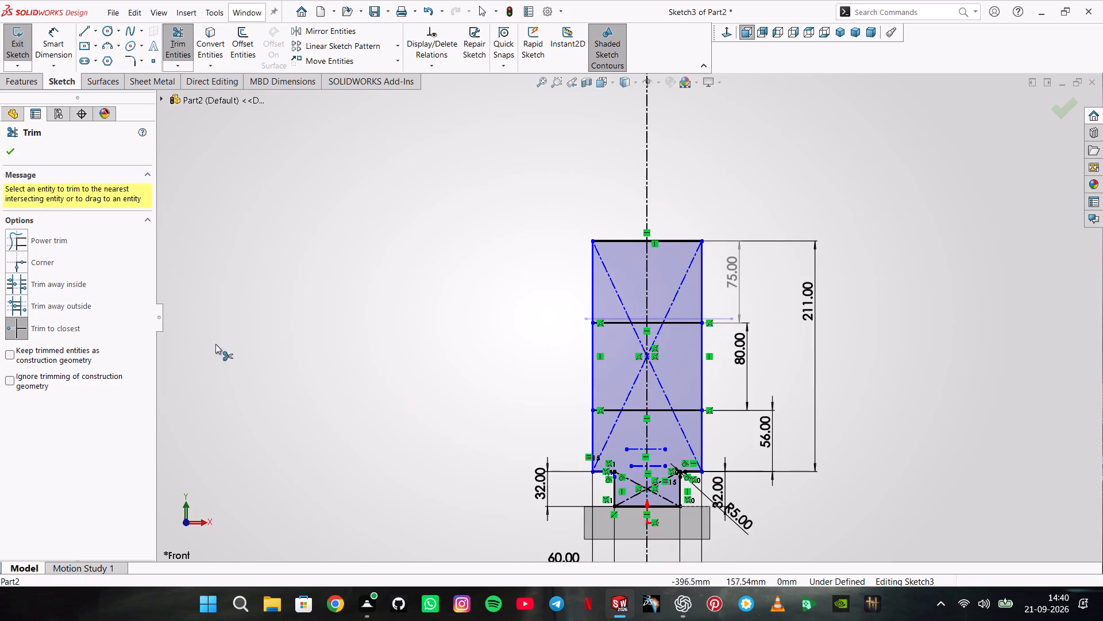
{"action": "left_click", "coordinate": [9, 159]}
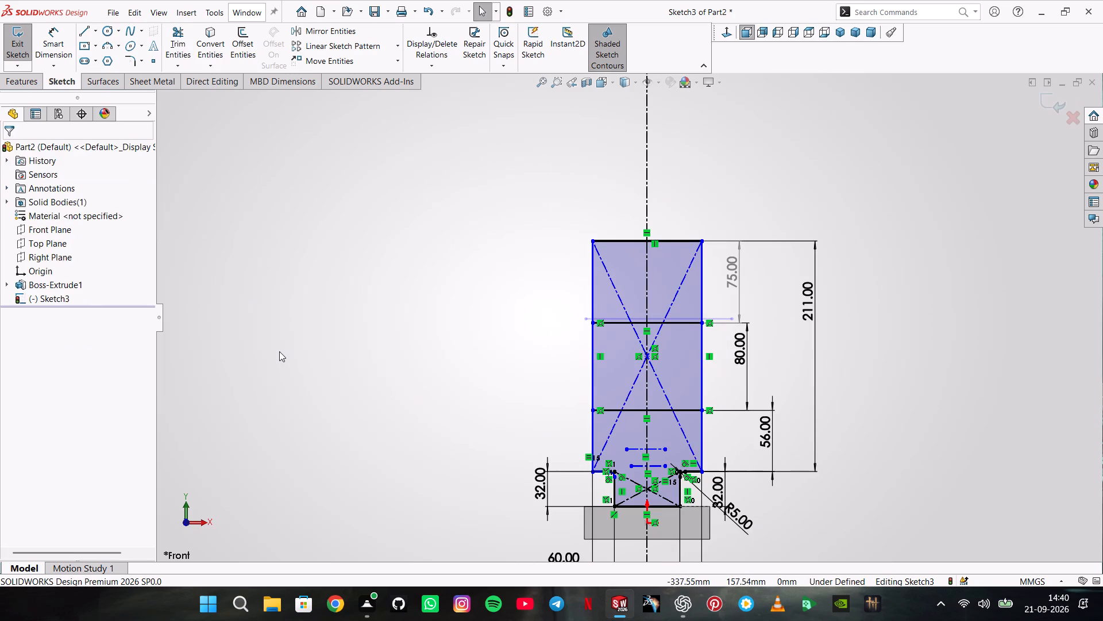
{"action": "scroll", "coordinate": [646, 309], "scroll_direction": "down", "scroll_amount": 1}
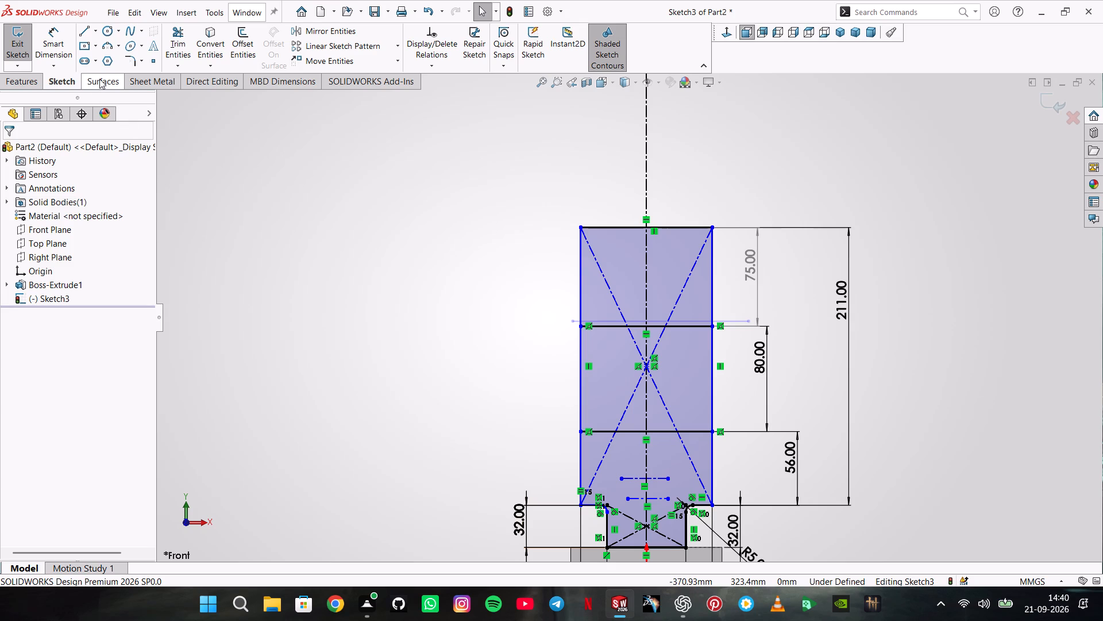
{"action": "left_click", "coordinate": [106, 34]}
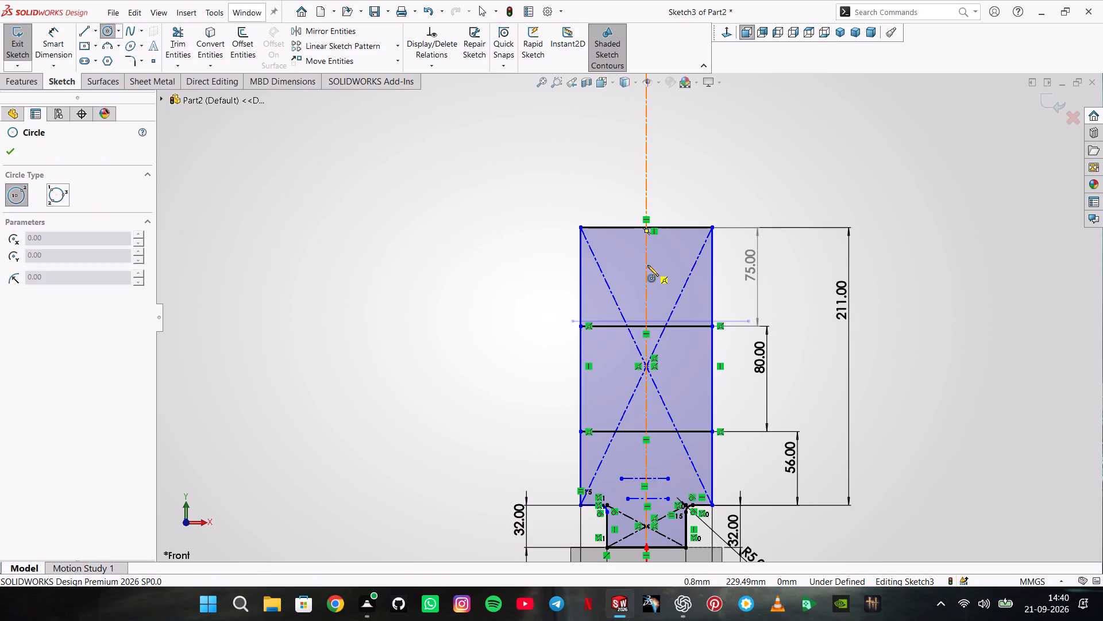
{"action": "key", "text": "Escape"}
{"action": "left_click", "coordinate": [687, 325]}
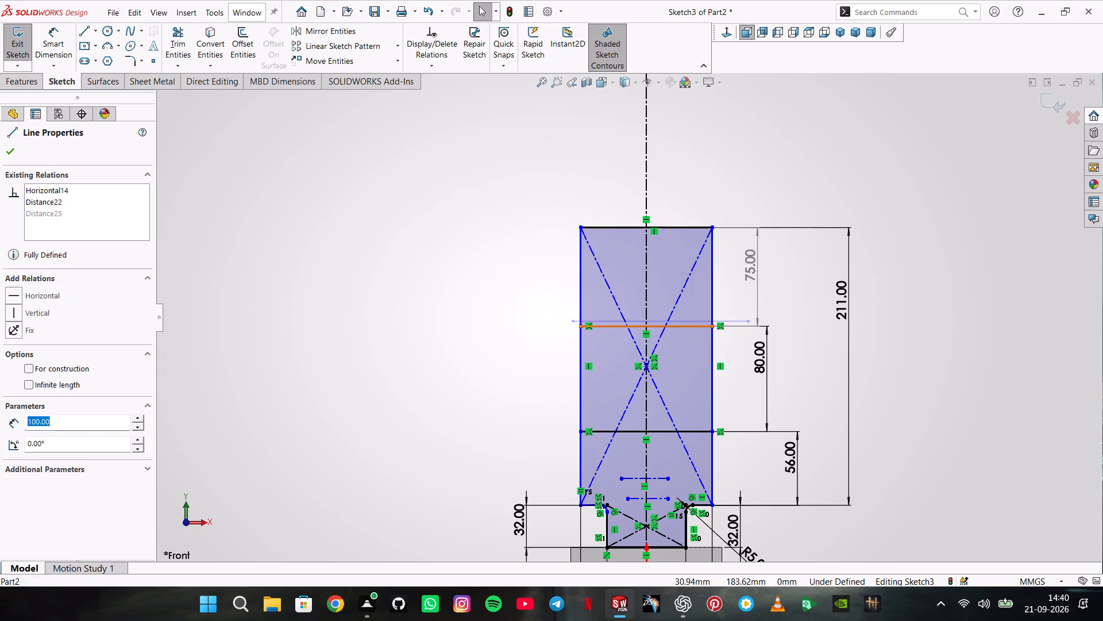
{"action": "key", "text": "Delete"}
{"action": "key", "text": "Return"}
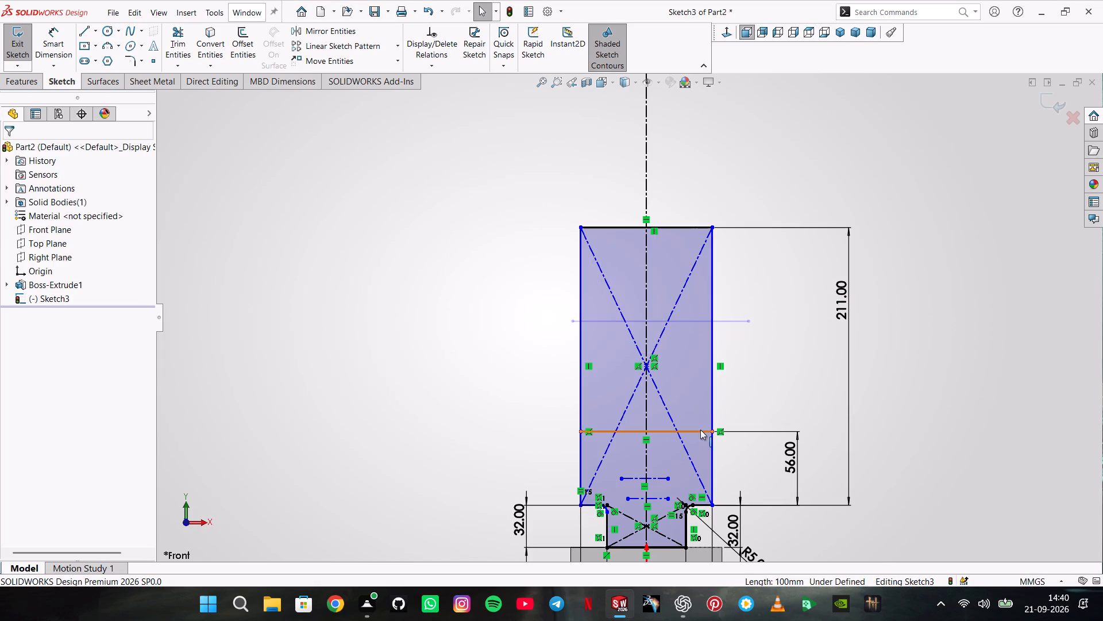
{"action": "left_click", "coordinate": [700, 430]}
{"action": "key", "text": "Delete"}
{"action": "key", "text": "Return"}
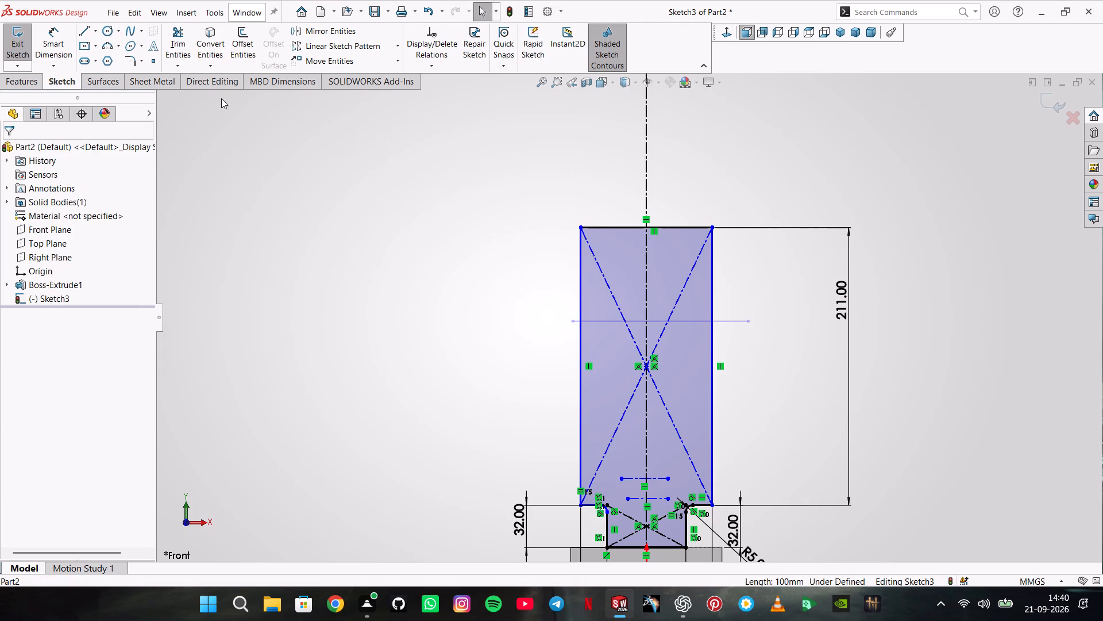
Sketch two small circles centred on the vertical centreline, one near the body's top and one of about 9 mm radius near its bottom.
{"action": "left_click", "coordinate": [110, 32]}
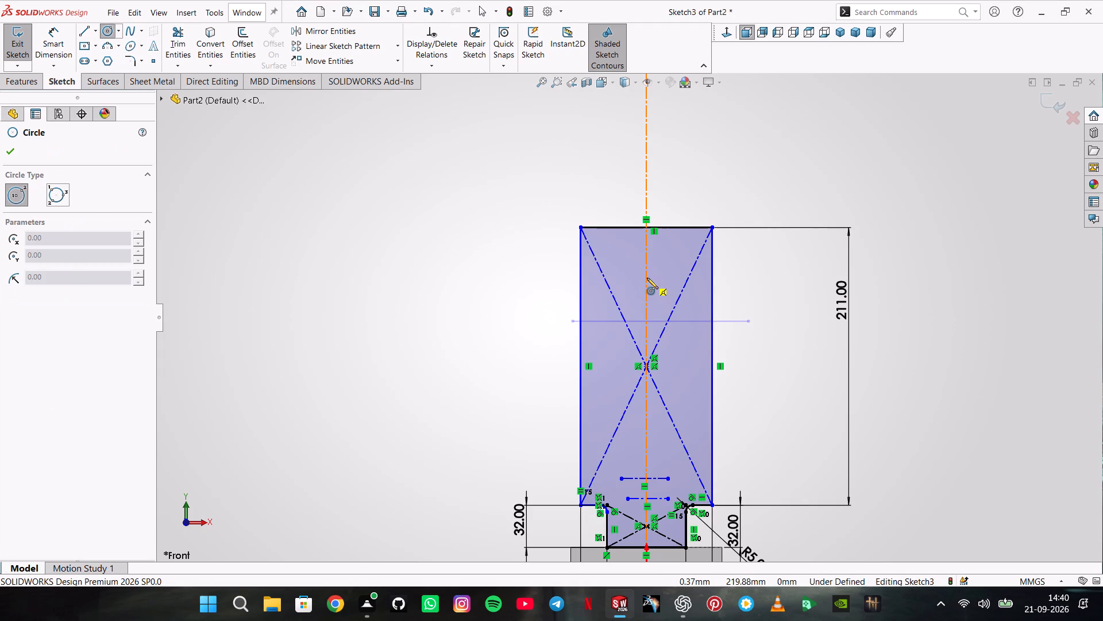
{"action": "left_click", "coordinate": [647, 278]}
{"action": "left_click", "coordinate": [639, 286]}
{"action": "left_click", "coordinate": [644, 453]}
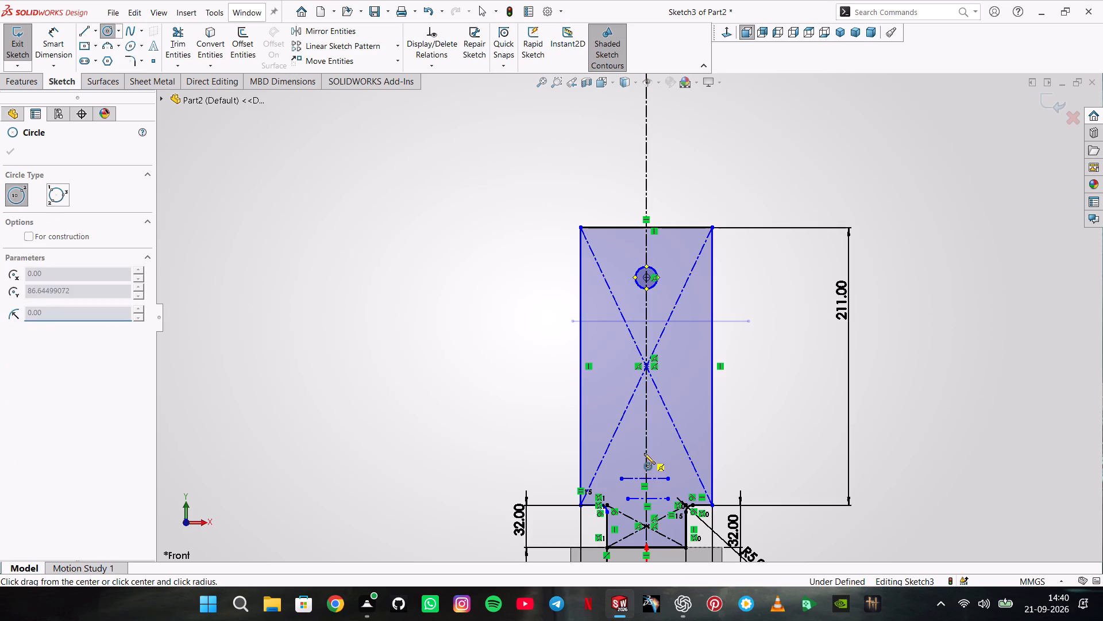
{"action": "left_click", "coordinate": [634, 453]}
{"action": "key", "text": "grave"}
{"action": "key", "text": "Escape"}
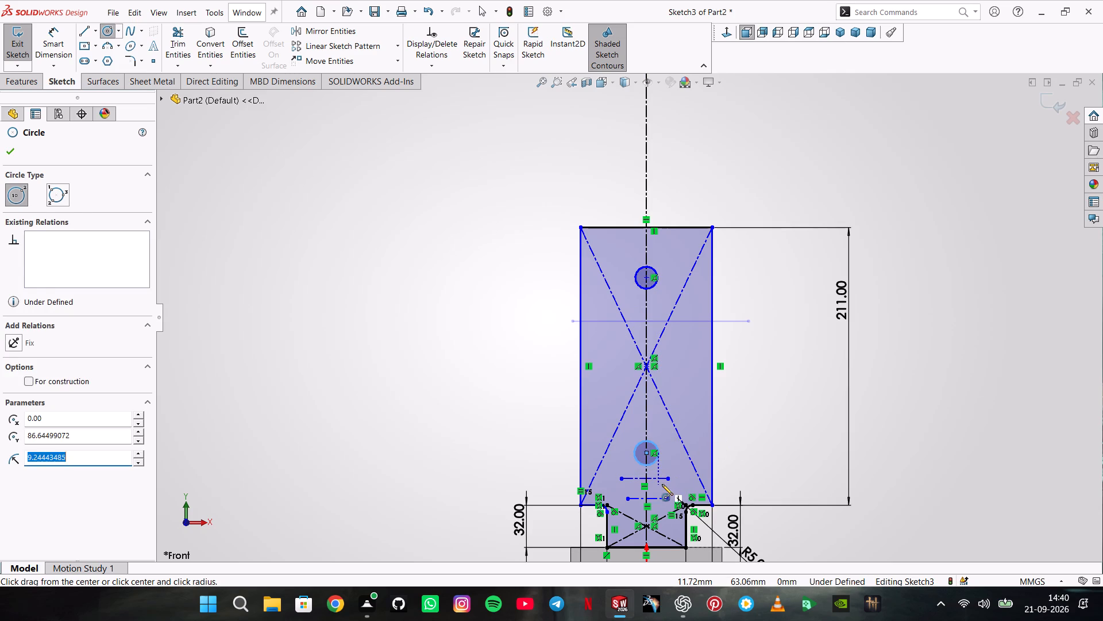
{"action": "key", "text": "Escape"}
{"action": "key", "text": "Escape"}
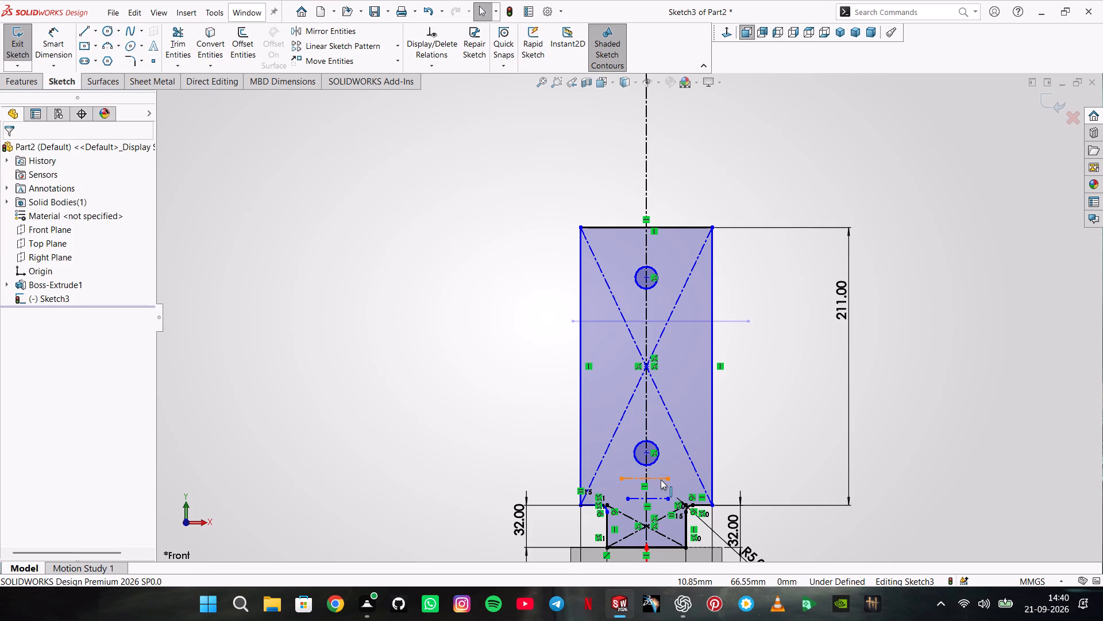
Delete the two short horizontal construction lines between the lower circle and the neck.
{"action": "left_click", "coordinate": [661, 480]}
{"action": "key", "text": "Delete"}
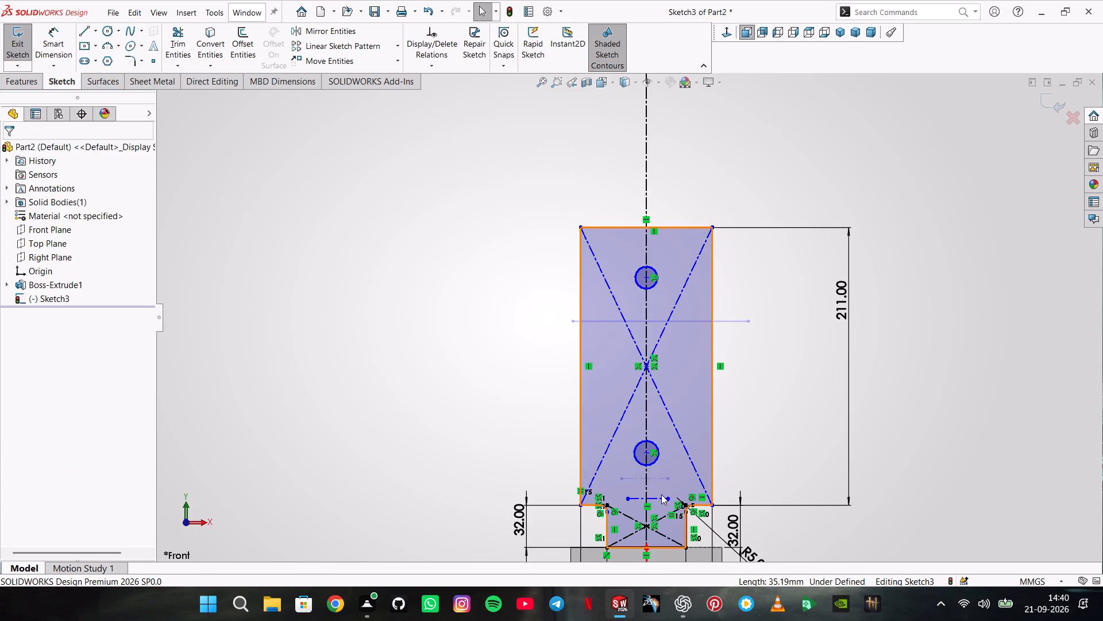
{"action": "left_click", "coordinate": [661, 498]}
{"action": "key", "text": "Delete"}
Dimension the vertical distance between the two circle centres as 142 mm.
{"action": "scroll", "coordinate": [656, 356], "scroll_direction": "down", "scroll_amount": 4}
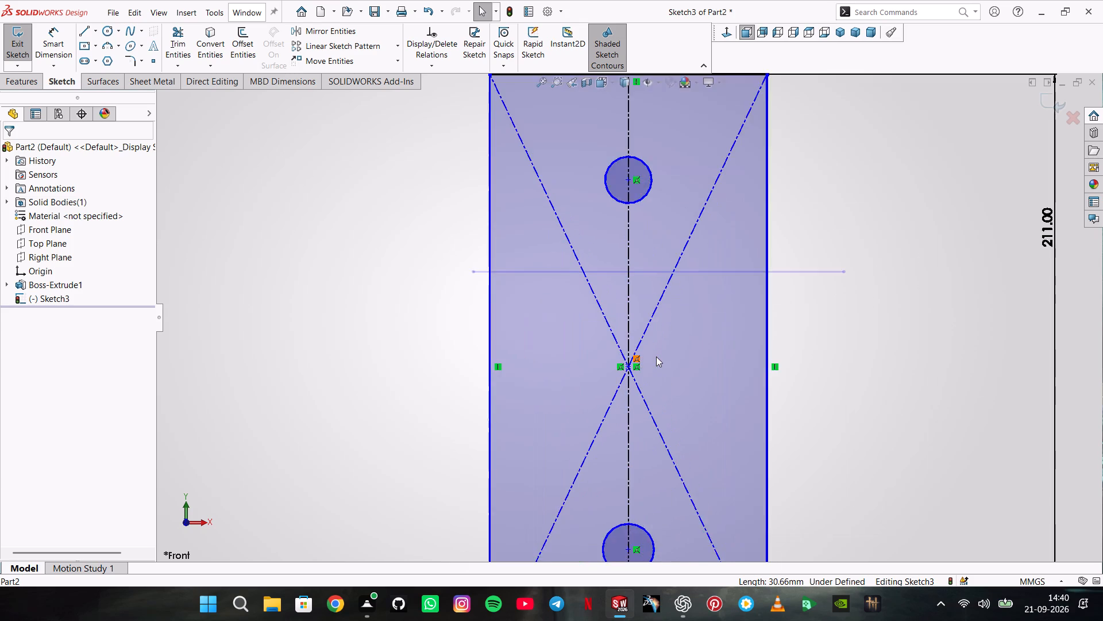
{"action": "scroll", "coordinate": [654, 352], "scroll_direction": "up", "scroll_amount": 2}
{"action": "left_click", "coordinate": [64, 43]}
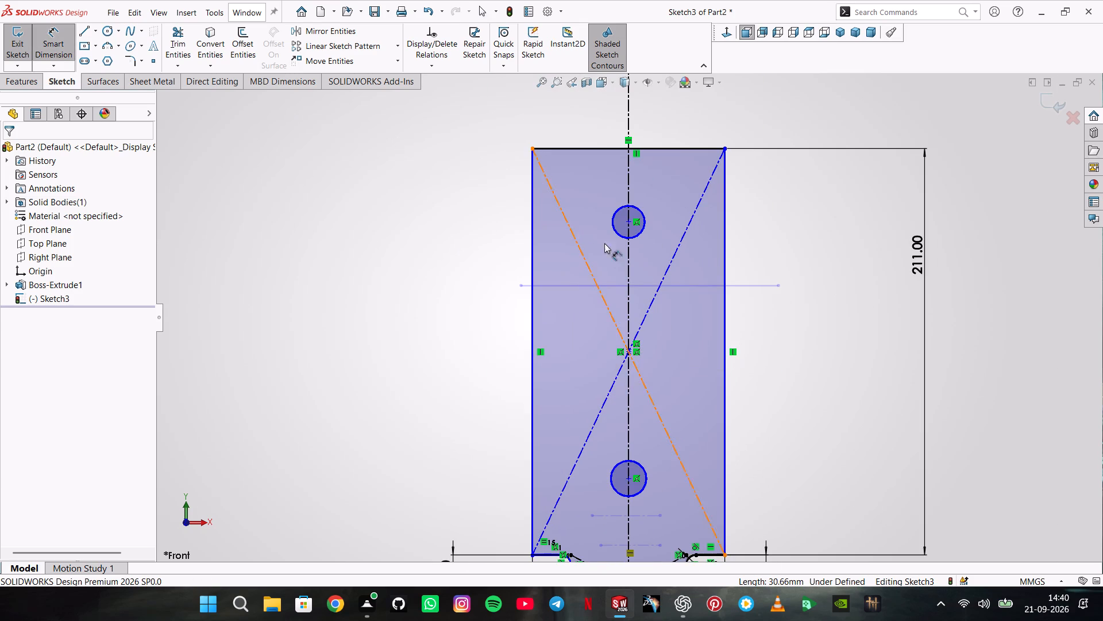
{"action": "left_click", "coordinate": [626, 221]}
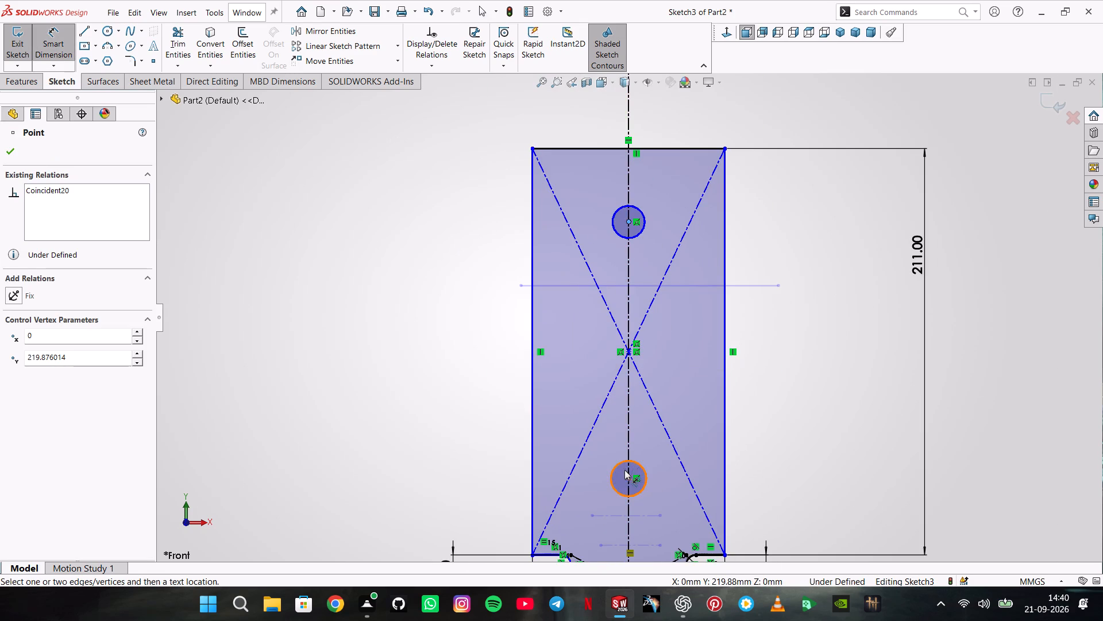
{"action": "left_click", "coordinate": [629, 477]}
{"action": "left_click", "coordinate": [307, 344]}
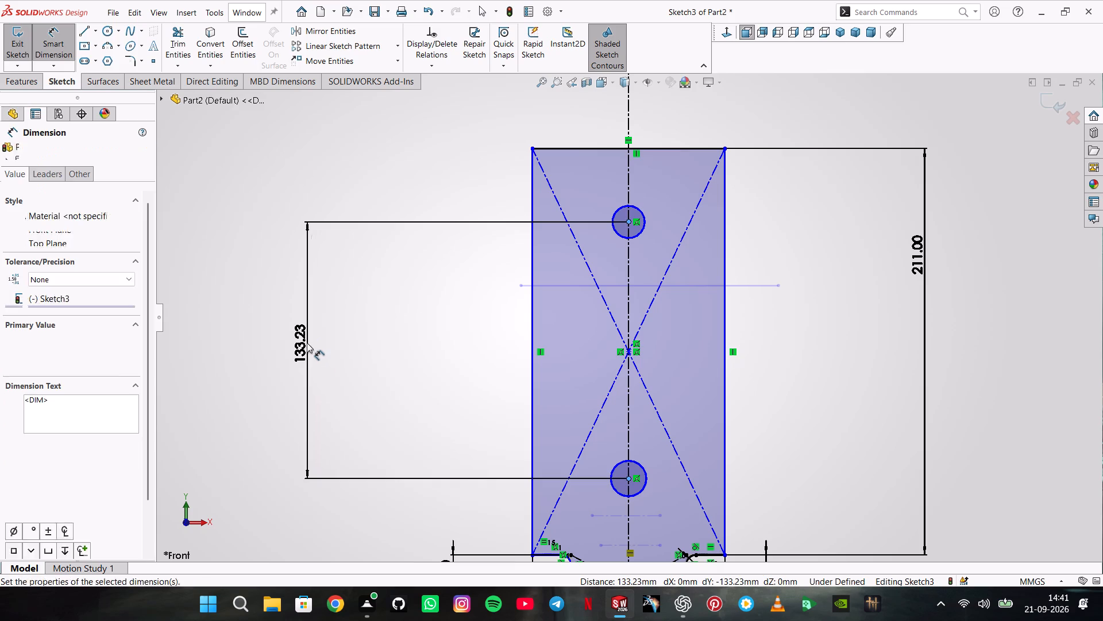
{"action": "type", "text": "142"}
{"action": "key", "text": "Return"}
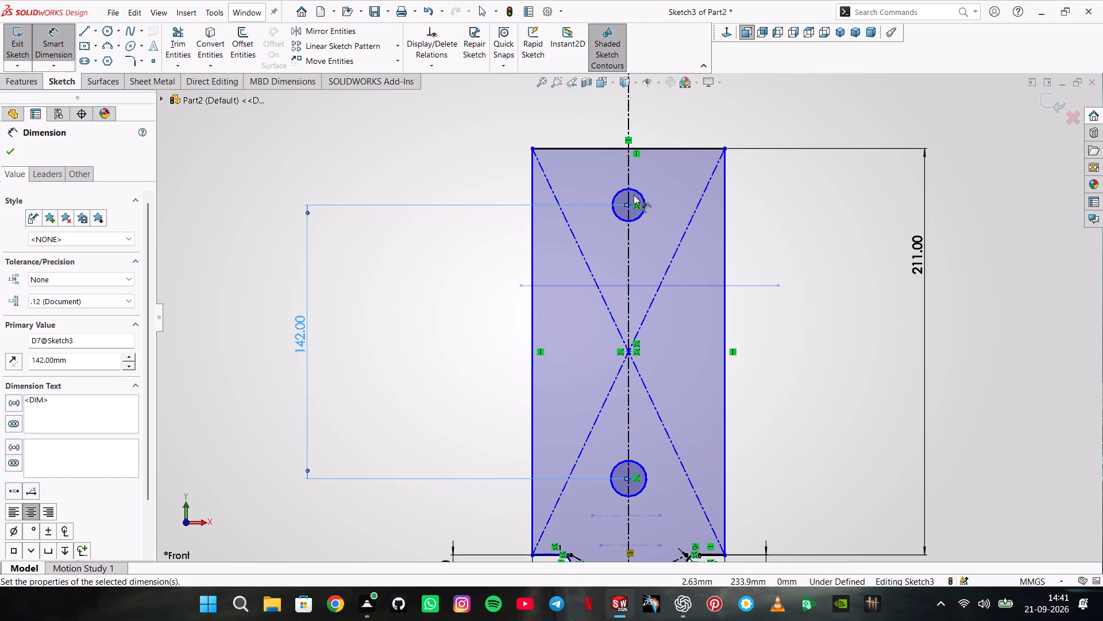
Dimension the upper circle's centre 37.5 mm (75/2) below the body's top edge.
{"action": "scroll", "coordinate": [629, 203], "scroll_direction": "down", "scroll_amount": 4}
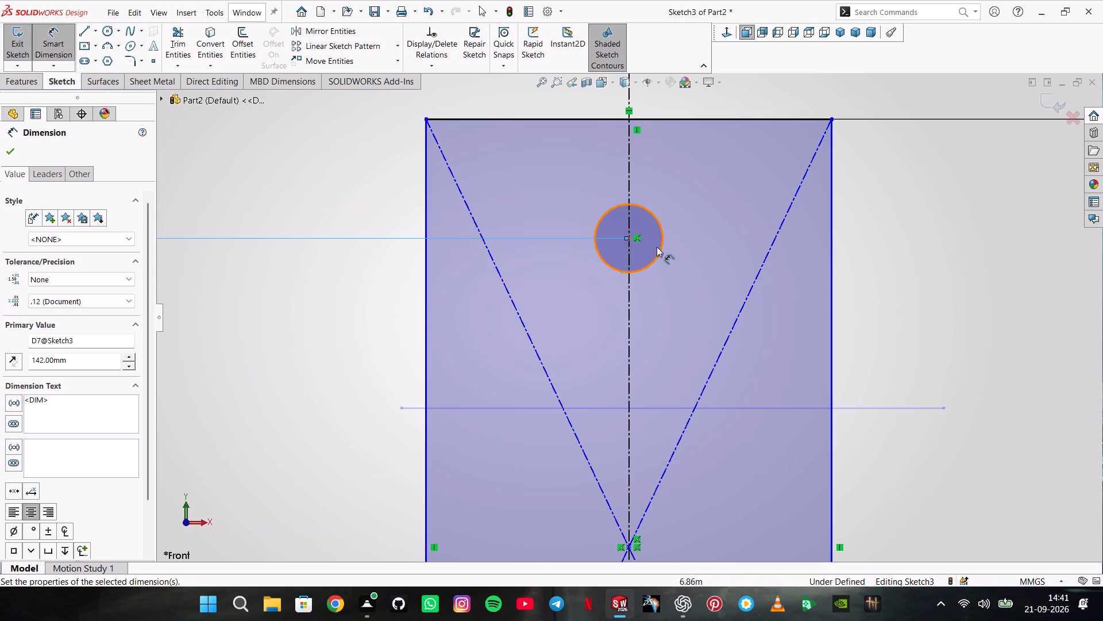
{"action": "left_click", "coordinate": [630, 236]}
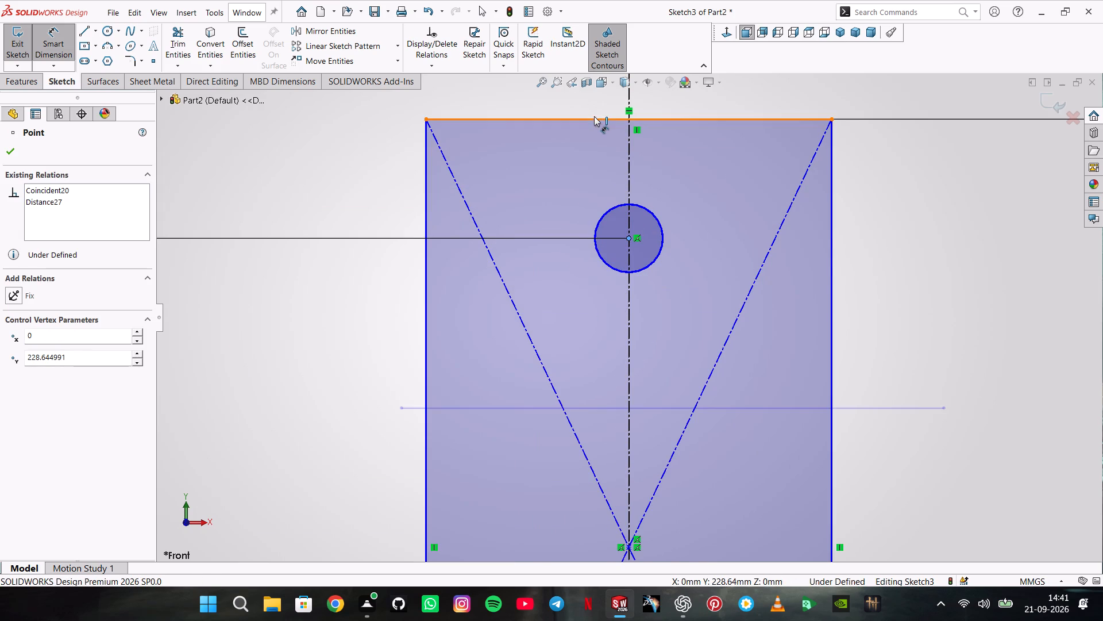
{"action": "left_click", "coordinate": [594, 118]}
{"action": "left_click", "coordinate": [929, 195]}
{"action": "type", "text": "75/2"}
{"action": "key", "text": "Return"}
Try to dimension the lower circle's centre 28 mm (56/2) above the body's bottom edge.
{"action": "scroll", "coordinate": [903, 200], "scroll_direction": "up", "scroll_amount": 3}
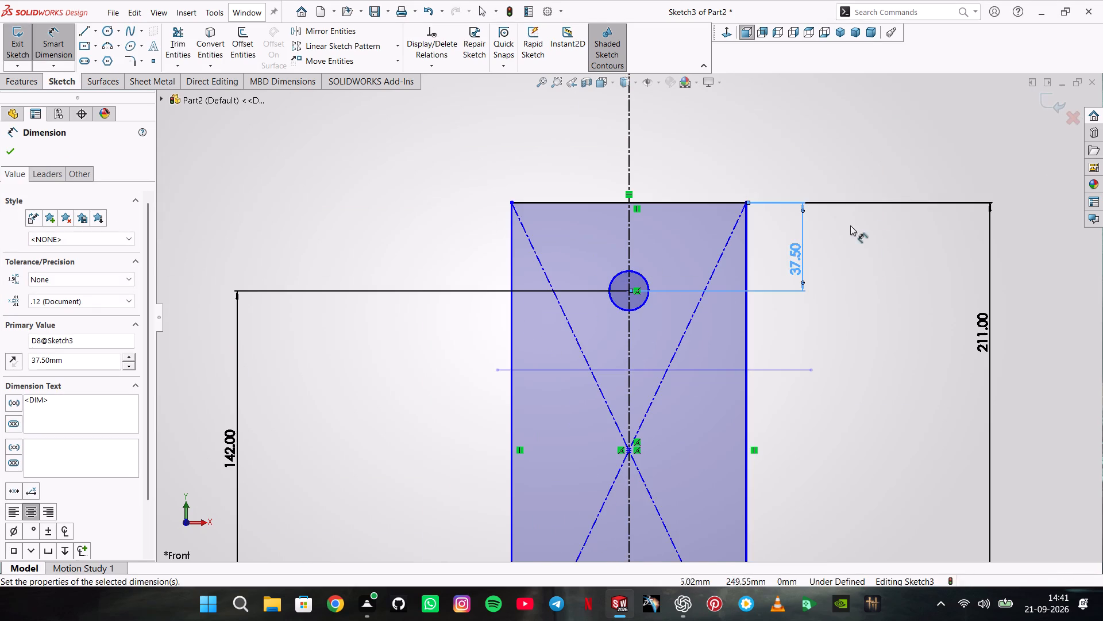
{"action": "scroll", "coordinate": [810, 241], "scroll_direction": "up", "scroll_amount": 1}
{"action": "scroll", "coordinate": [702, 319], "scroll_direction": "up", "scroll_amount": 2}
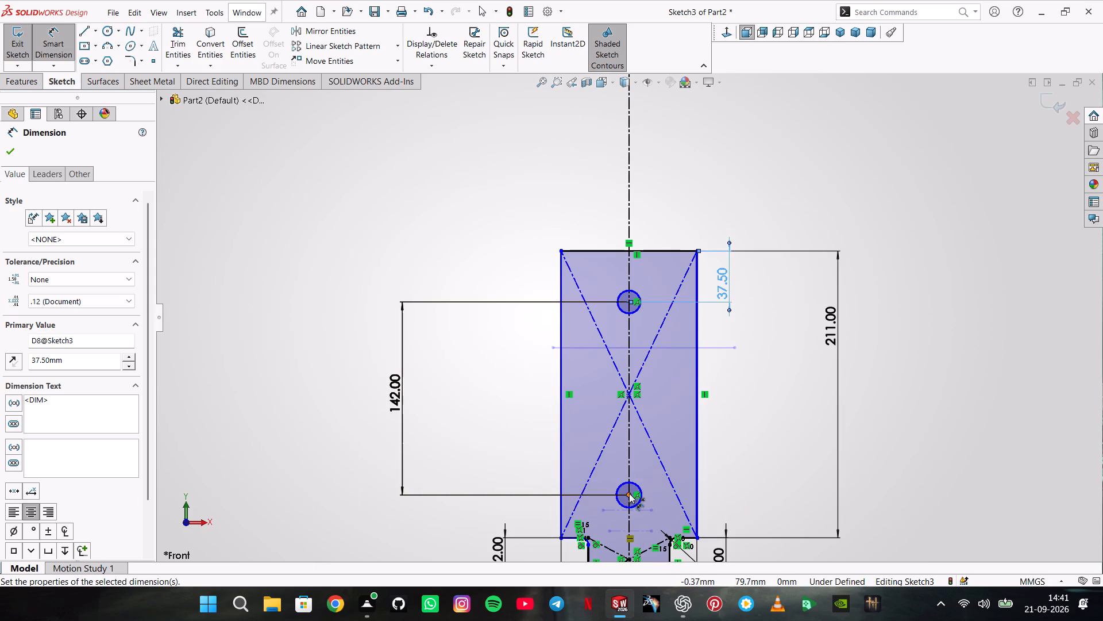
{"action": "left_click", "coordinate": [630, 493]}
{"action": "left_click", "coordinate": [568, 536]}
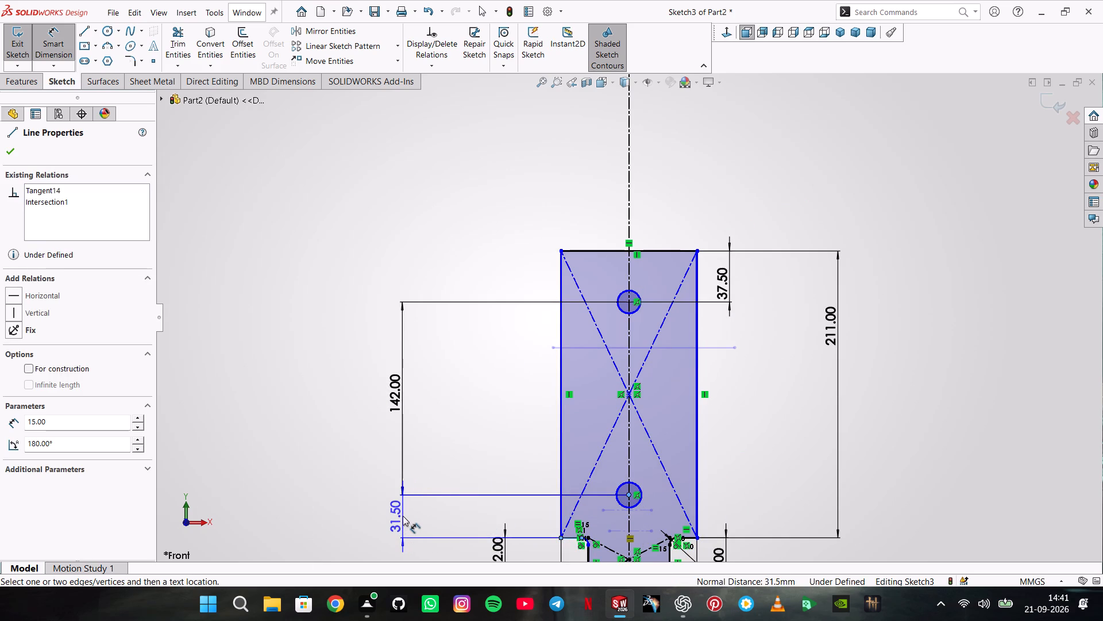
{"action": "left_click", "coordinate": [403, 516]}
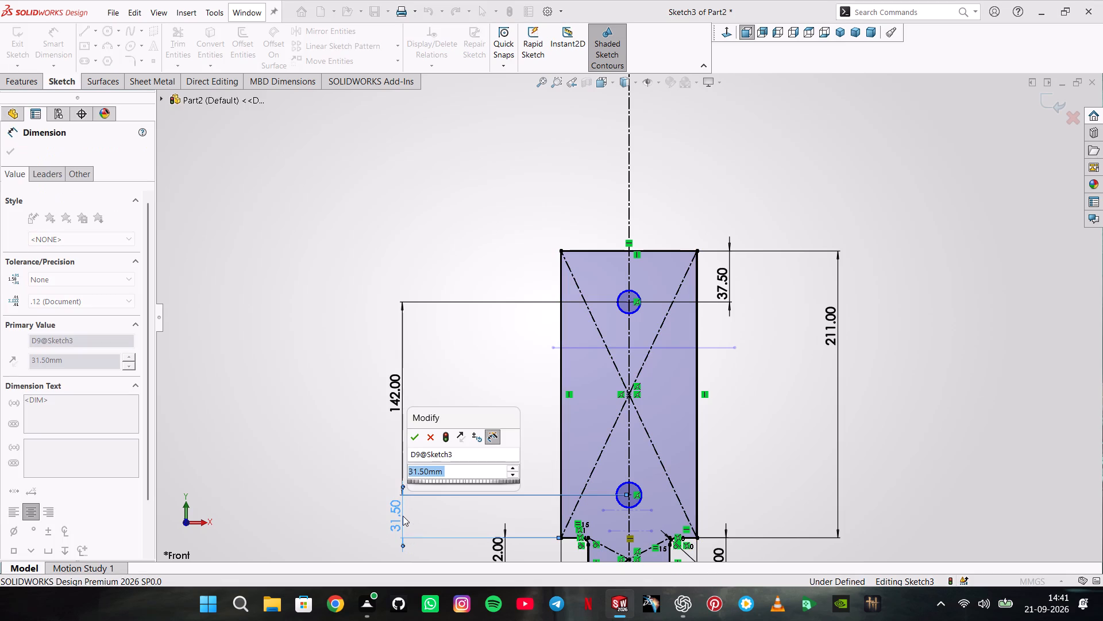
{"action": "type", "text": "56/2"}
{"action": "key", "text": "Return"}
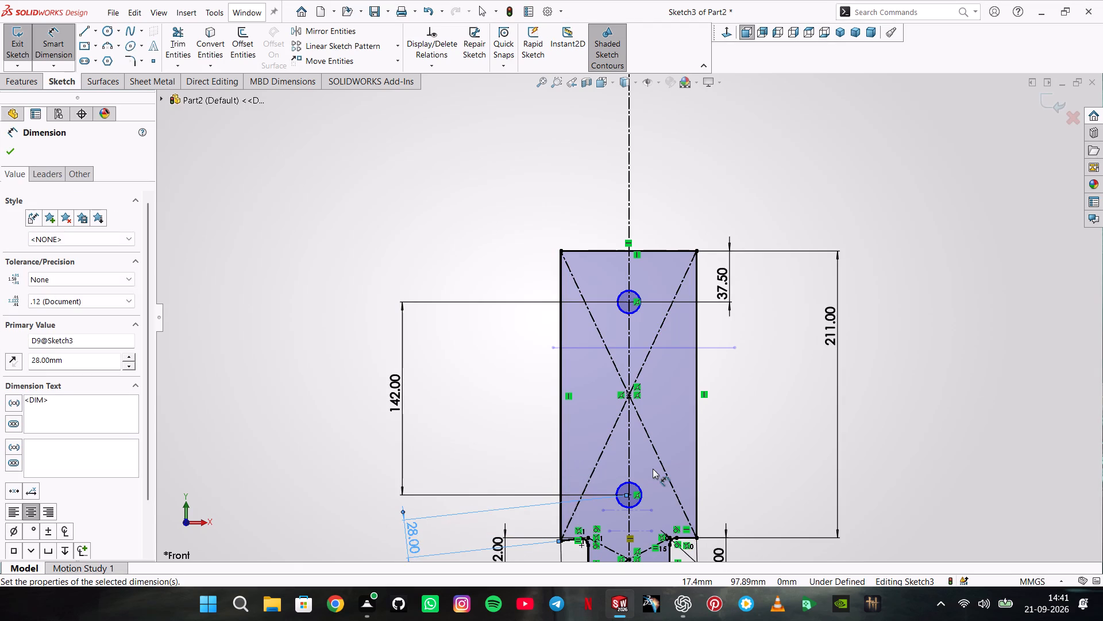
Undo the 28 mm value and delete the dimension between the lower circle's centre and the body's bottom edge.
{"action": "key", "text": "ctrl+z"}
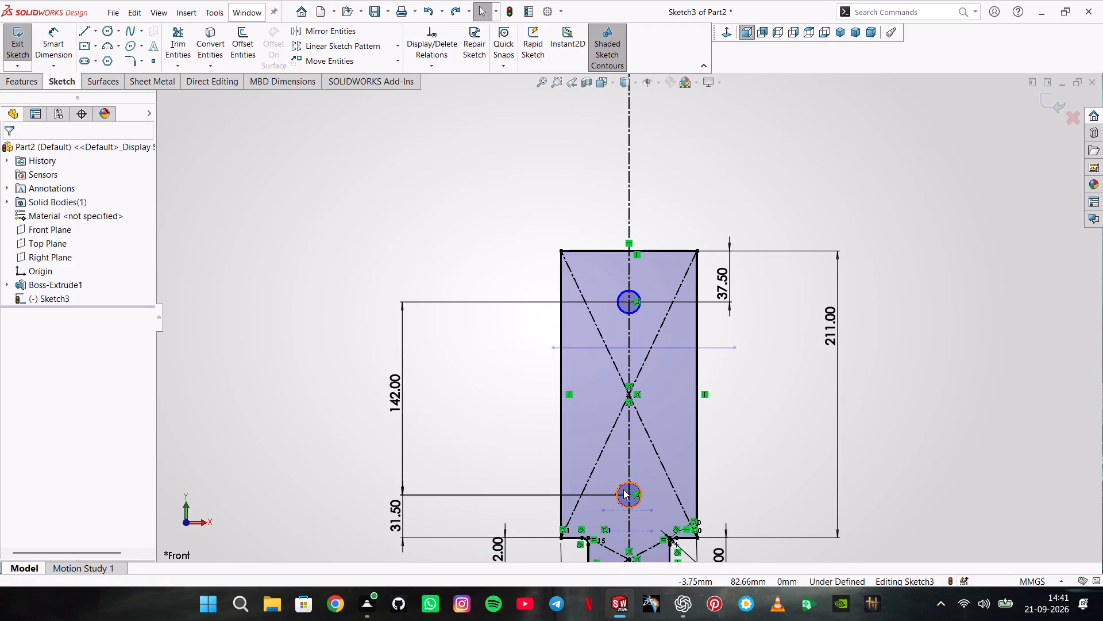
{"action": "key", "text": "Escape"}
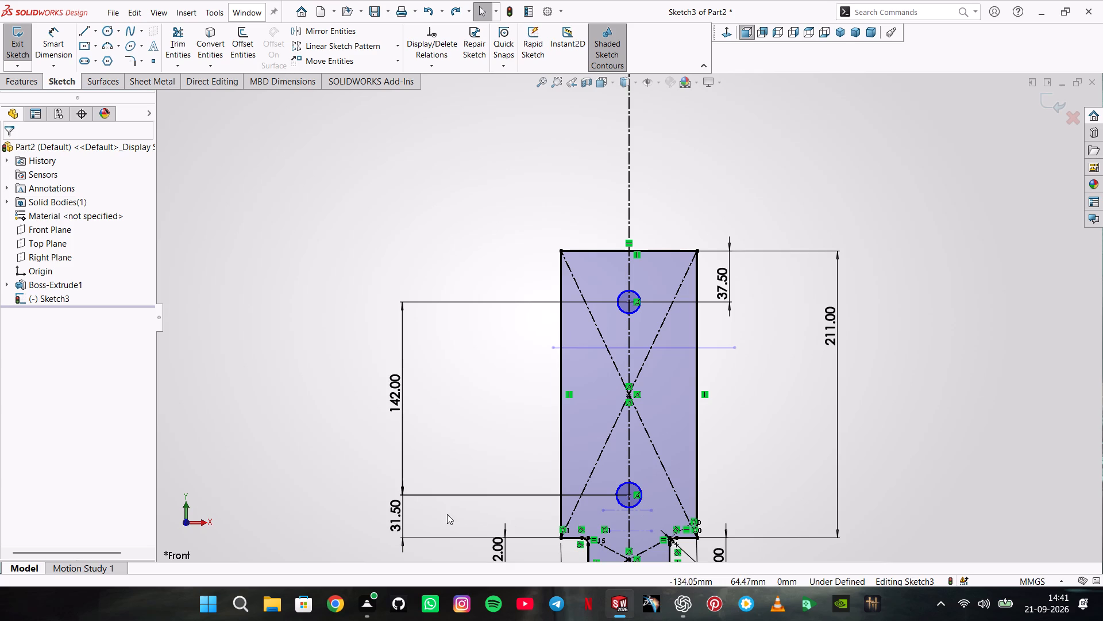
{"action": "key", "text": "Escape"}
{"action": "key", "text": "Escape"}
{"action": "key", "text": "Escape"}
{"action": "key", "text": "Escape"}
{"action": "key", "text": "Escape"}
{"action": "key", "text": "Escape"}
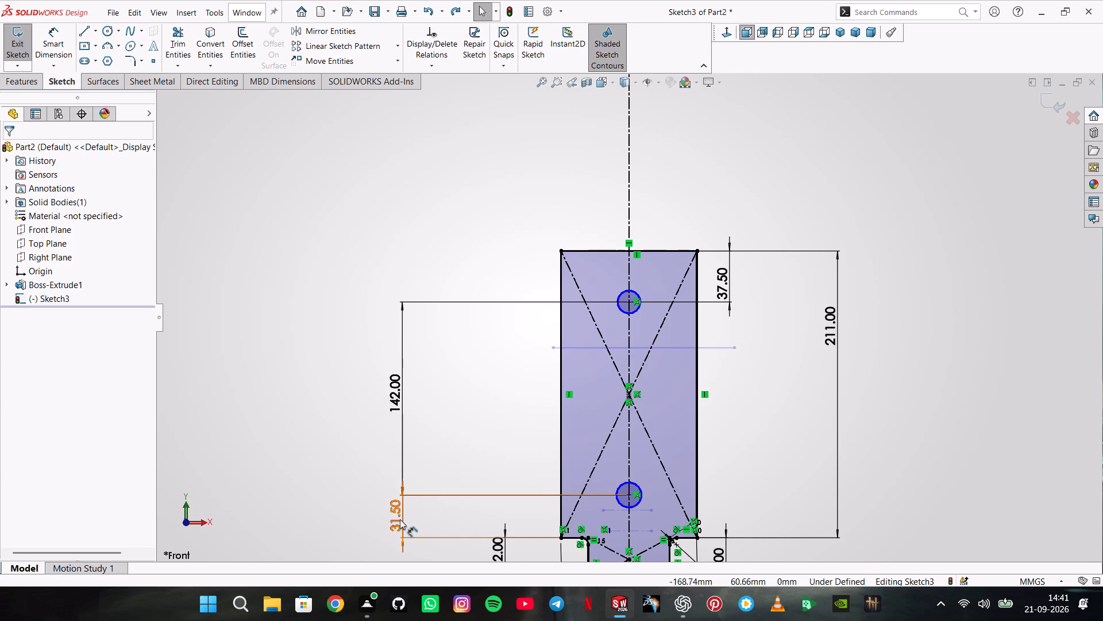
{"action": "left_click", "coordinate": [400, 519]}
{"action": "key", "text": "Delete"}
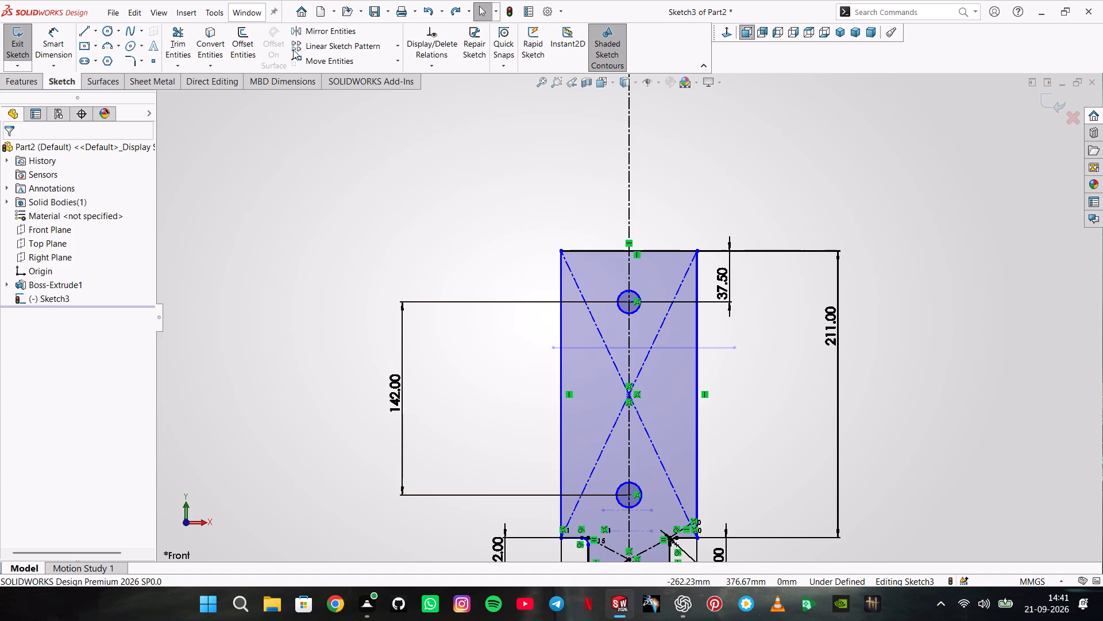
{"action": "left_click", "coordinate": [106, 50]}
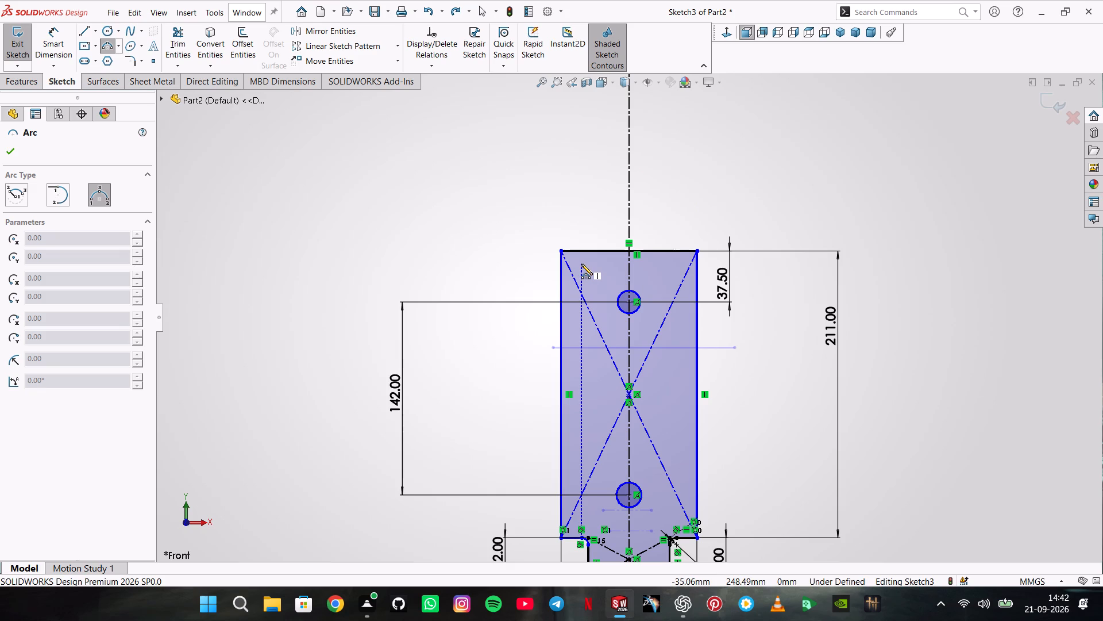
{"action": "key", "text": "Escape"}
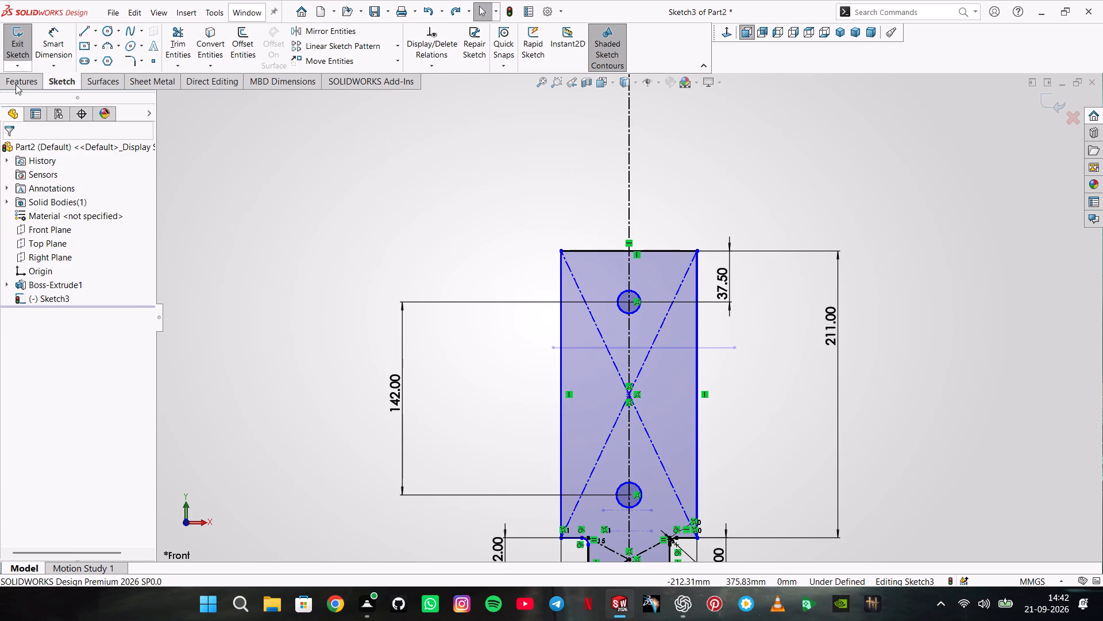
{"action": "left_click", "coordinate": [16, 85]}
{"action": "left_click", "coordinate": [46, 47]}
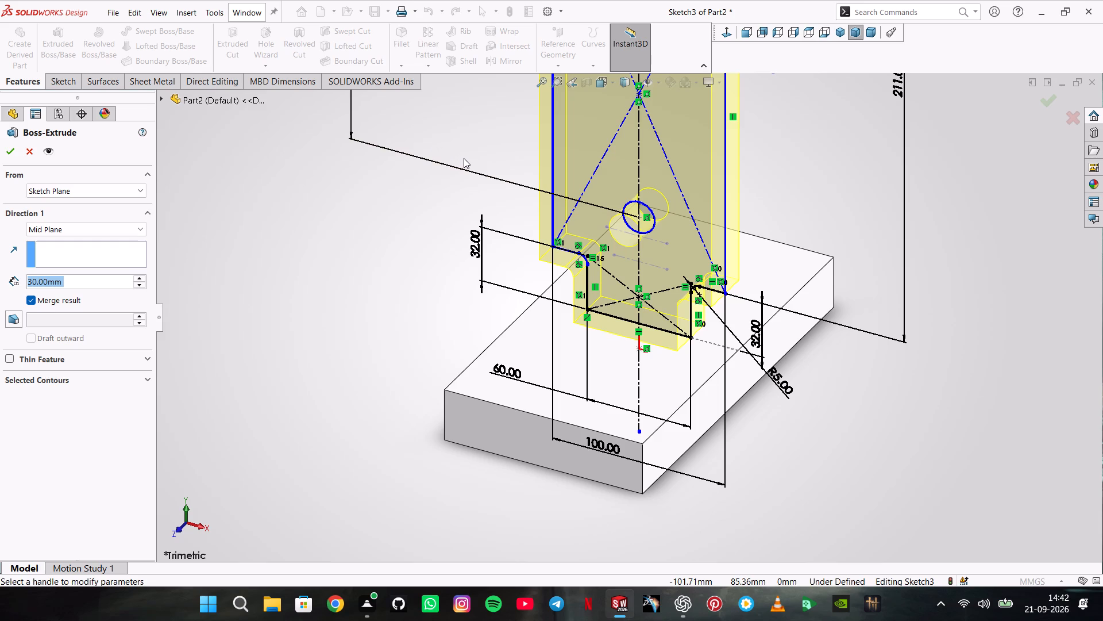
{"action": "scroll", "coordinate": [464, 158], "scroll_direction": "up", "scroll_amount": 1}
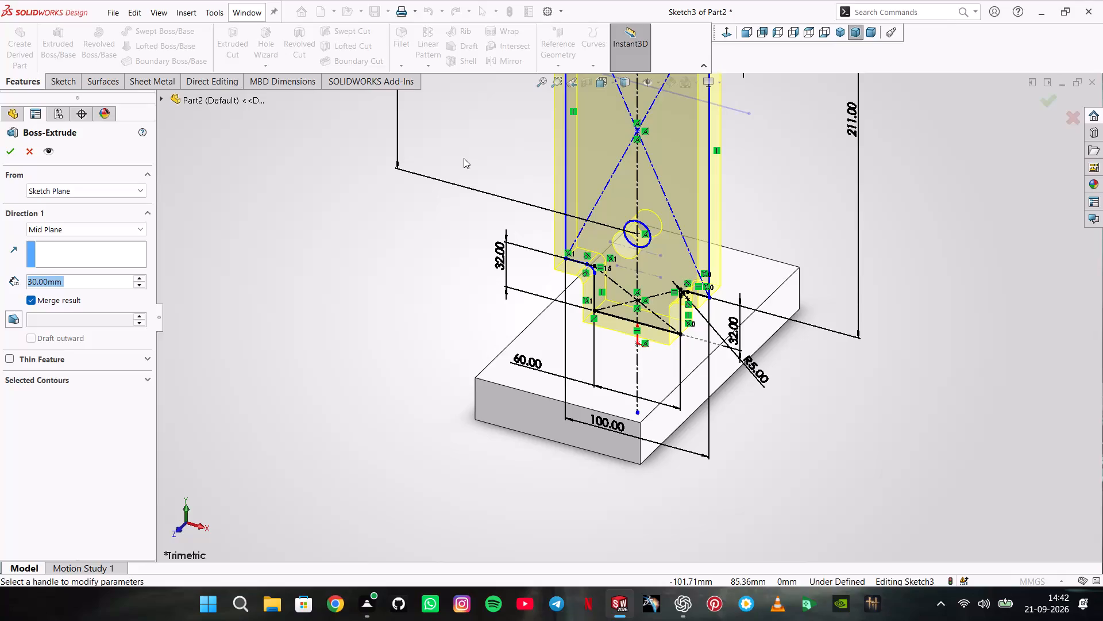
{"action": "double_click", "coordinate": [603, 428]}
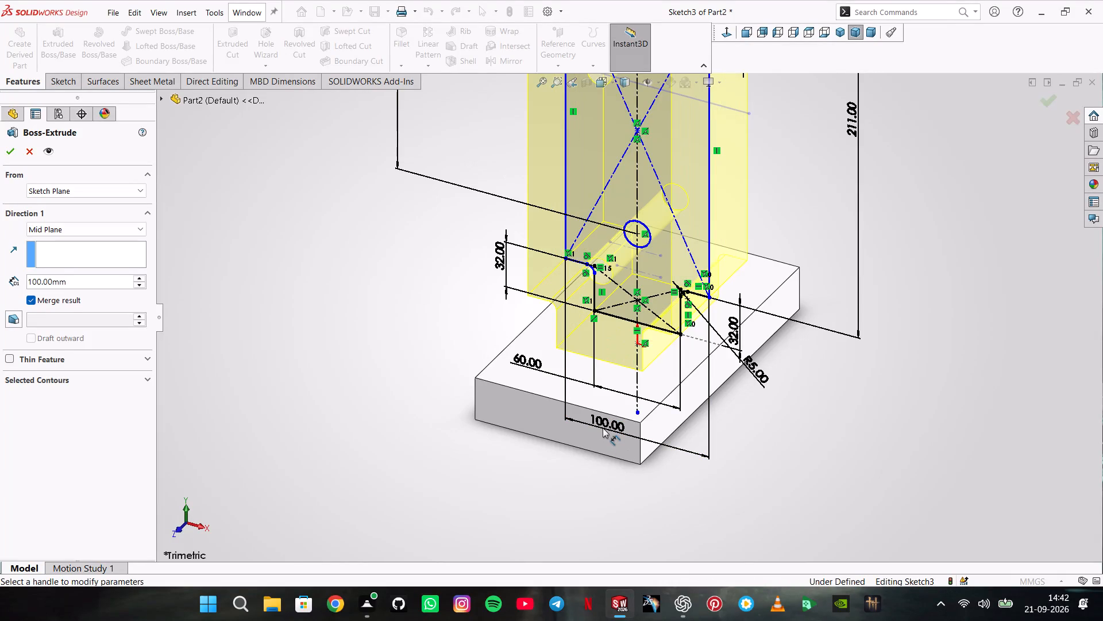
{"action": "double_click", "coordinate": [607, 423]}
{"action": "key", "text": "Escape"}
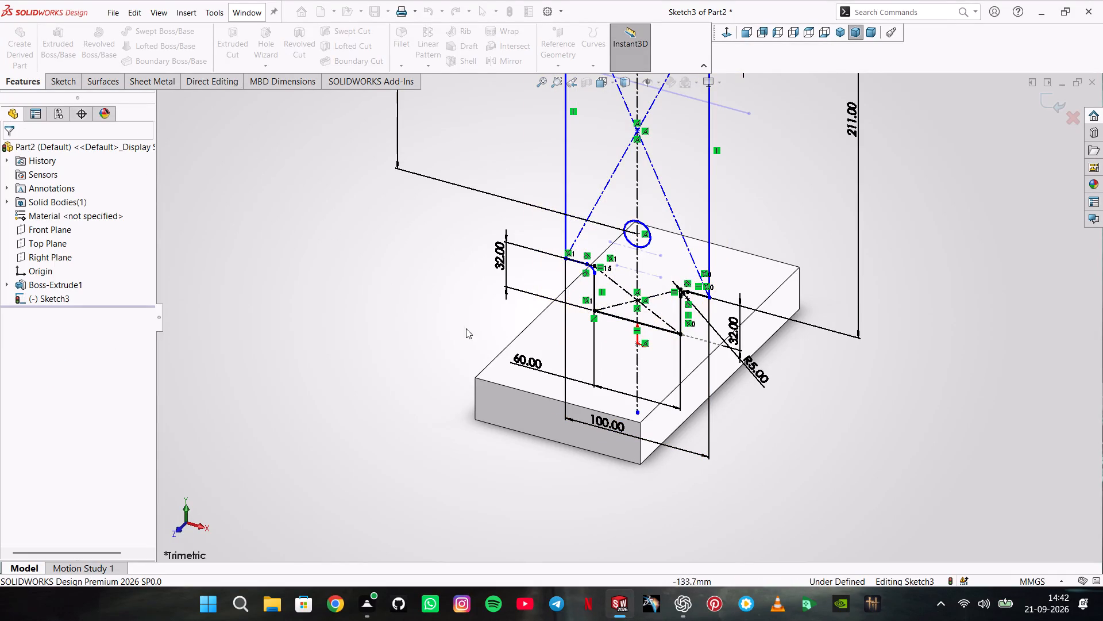
Set the body's overall width dimension to 115 mm.
{"action": "double_click", "coordinate": [609, 425]}
{"action": "type", "text": "115"}
{"action": "key", "text": "Return"}
{"action": "scroll", "coordinate": [633, 276], "scroll_direction": "up", "scroll_amount": 3}
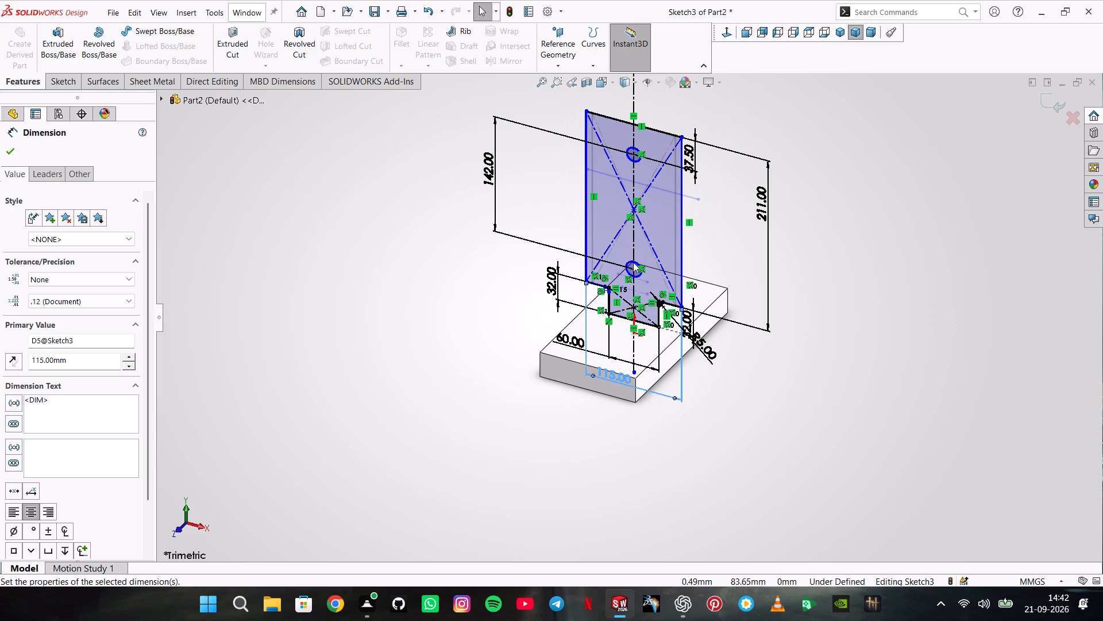
Extrude the neck-and-body profile 100 mm from its mid plane, merged with the base block.
{"action": "scroll", "coordinate": [650, 143], "scroll_direction": "down", "scroll_amount": 4}
{"action": "scroll", "coordinate": [521, 228], "scroll_direction": "up", "scroll_amount": 3}
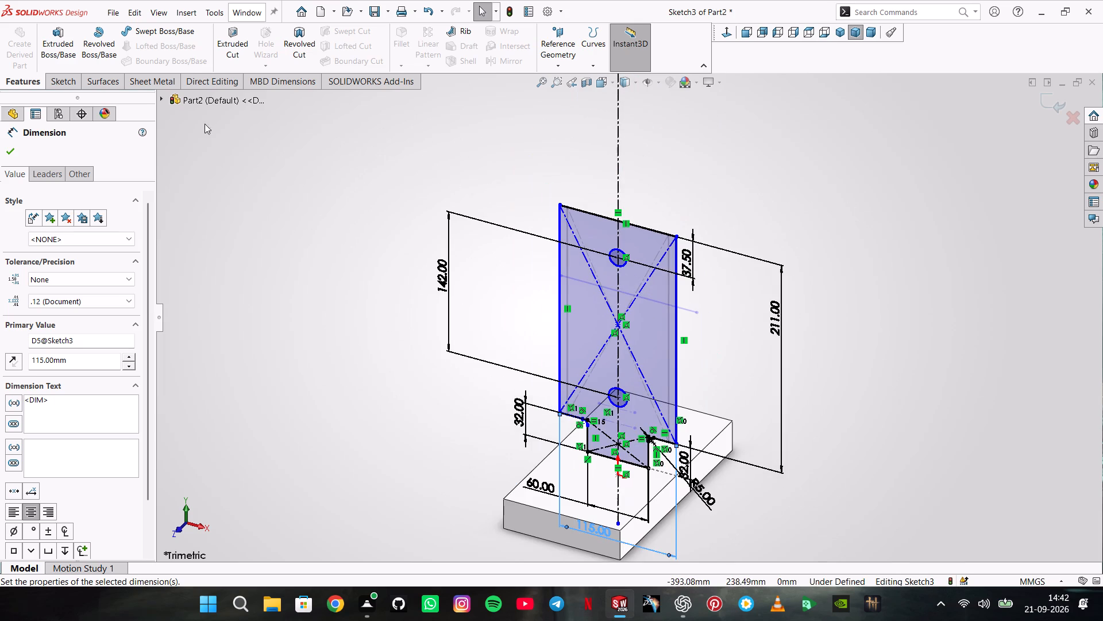
{"action": "left_click", "coordinate": [3, 159]}
{"action": "left_click", "coordinate": [63, 56]}
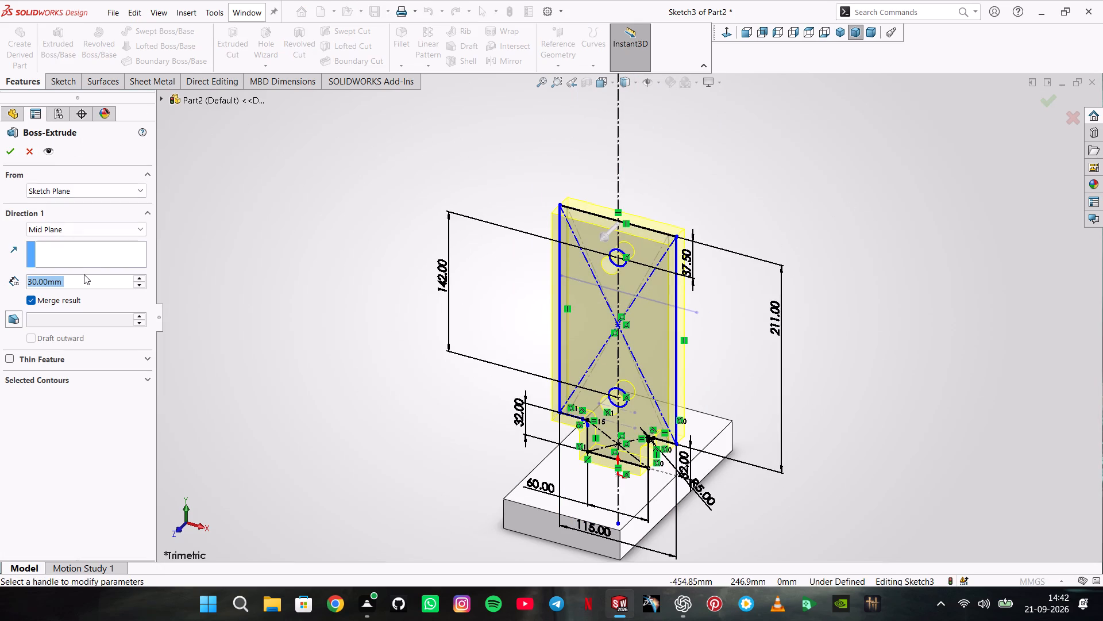
{"action": "type", "text": "100"}
{"action": "key", "text": "Return"}
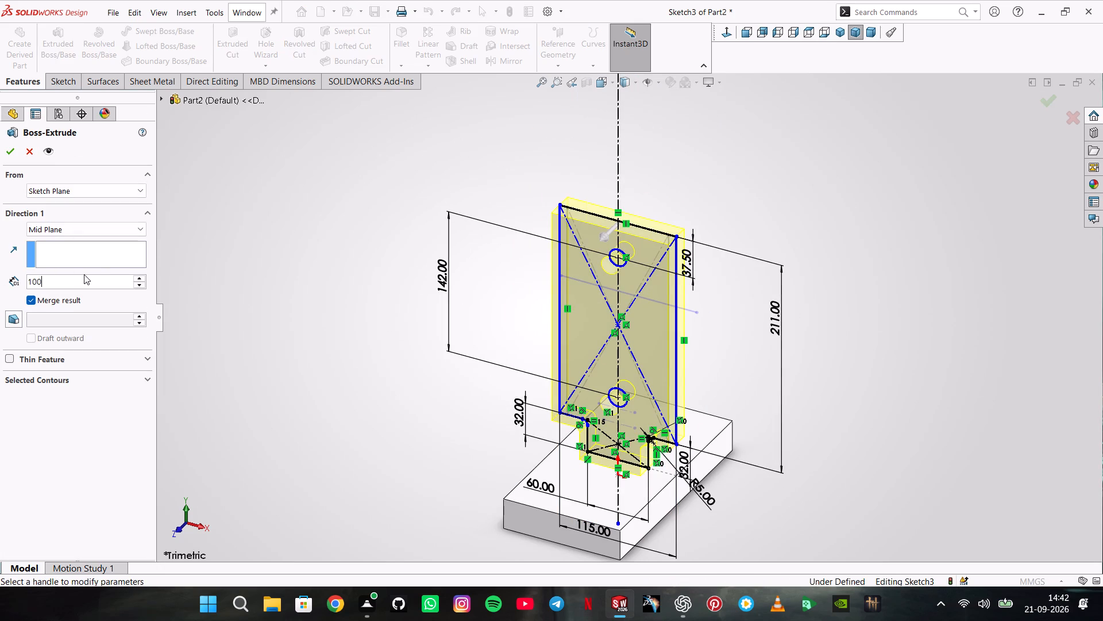
{"action": "left_click", "coordinate": [7, 149]}
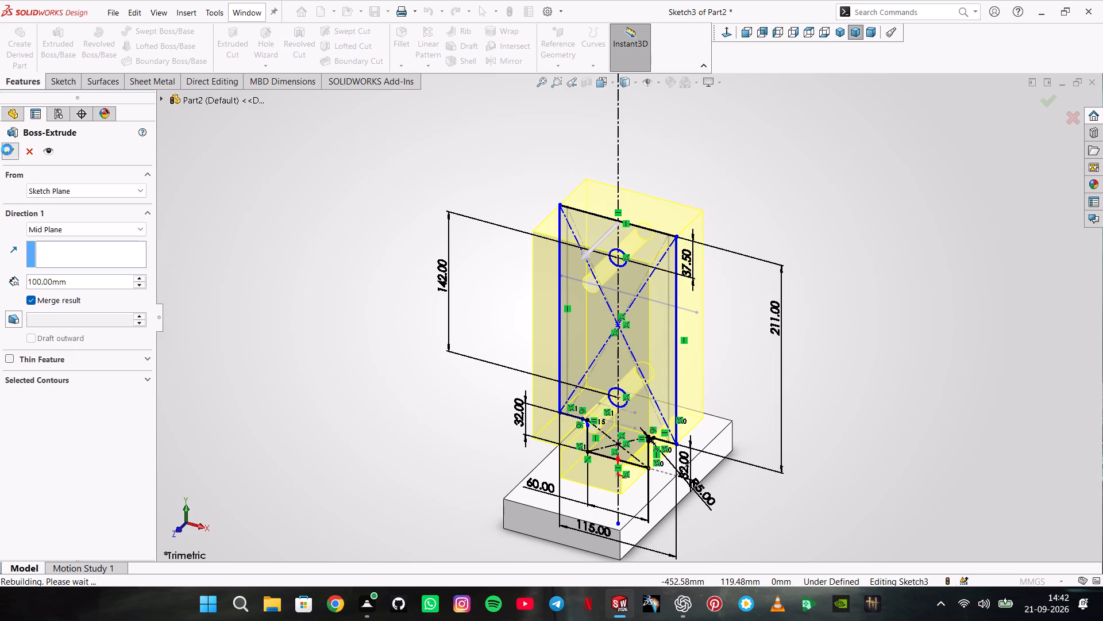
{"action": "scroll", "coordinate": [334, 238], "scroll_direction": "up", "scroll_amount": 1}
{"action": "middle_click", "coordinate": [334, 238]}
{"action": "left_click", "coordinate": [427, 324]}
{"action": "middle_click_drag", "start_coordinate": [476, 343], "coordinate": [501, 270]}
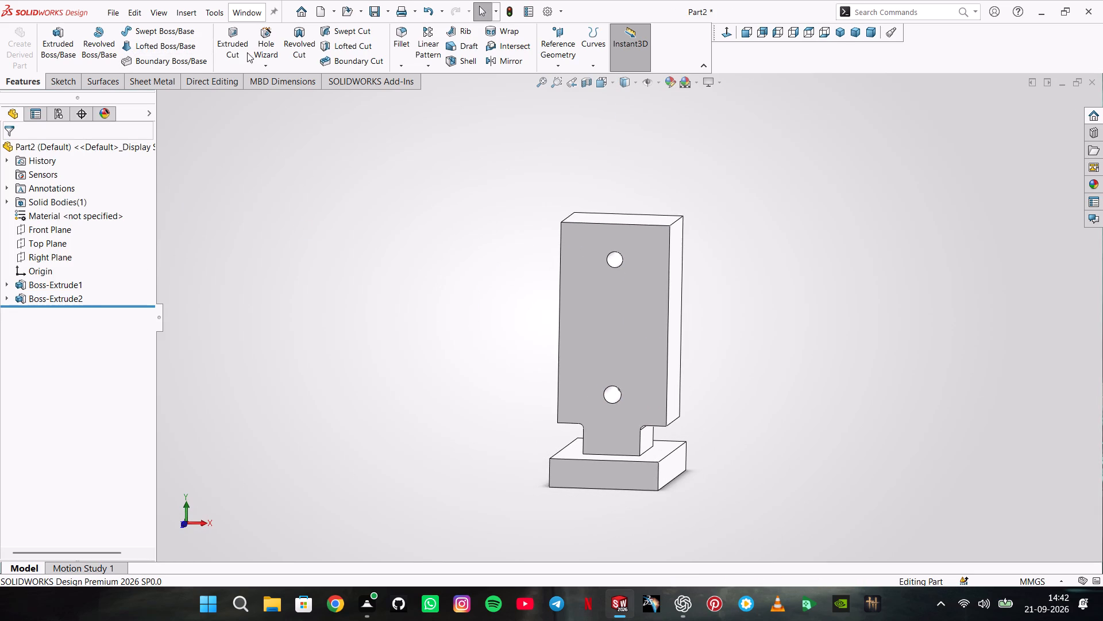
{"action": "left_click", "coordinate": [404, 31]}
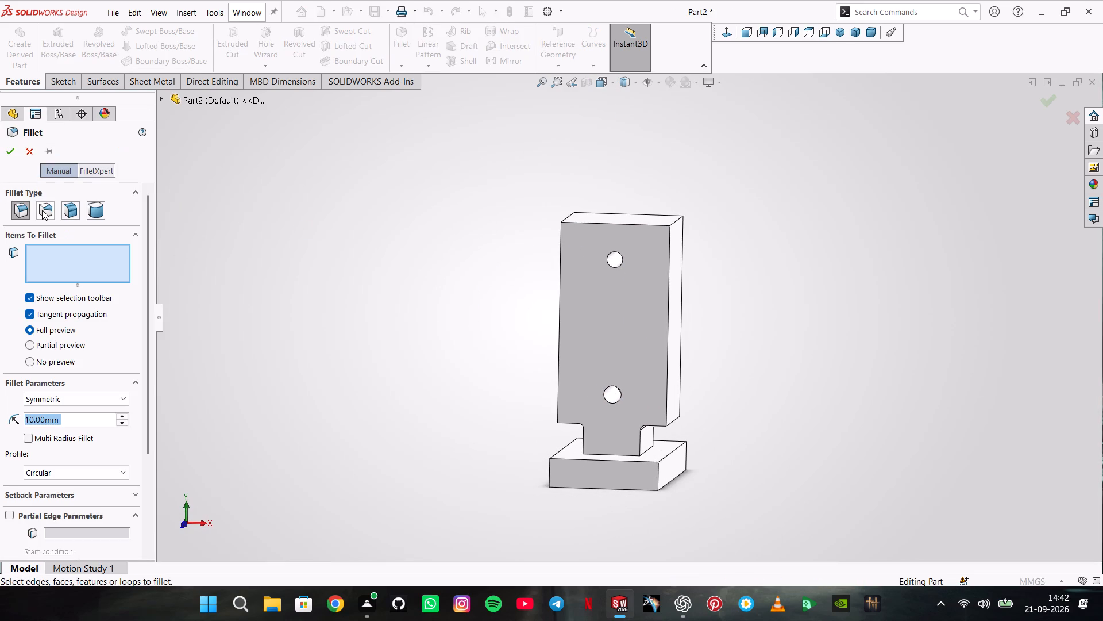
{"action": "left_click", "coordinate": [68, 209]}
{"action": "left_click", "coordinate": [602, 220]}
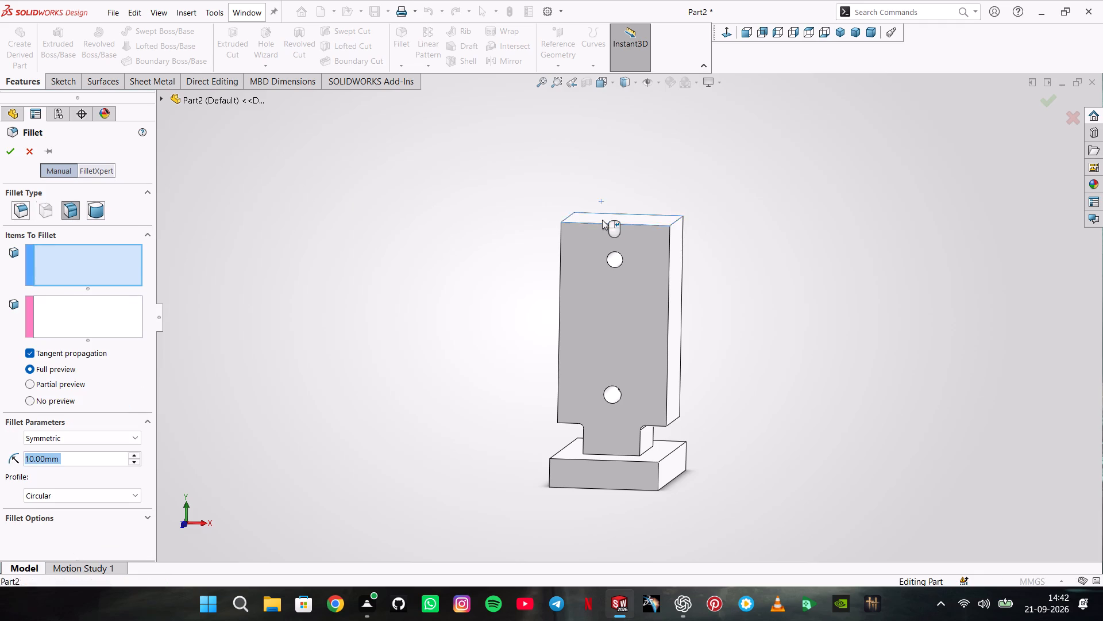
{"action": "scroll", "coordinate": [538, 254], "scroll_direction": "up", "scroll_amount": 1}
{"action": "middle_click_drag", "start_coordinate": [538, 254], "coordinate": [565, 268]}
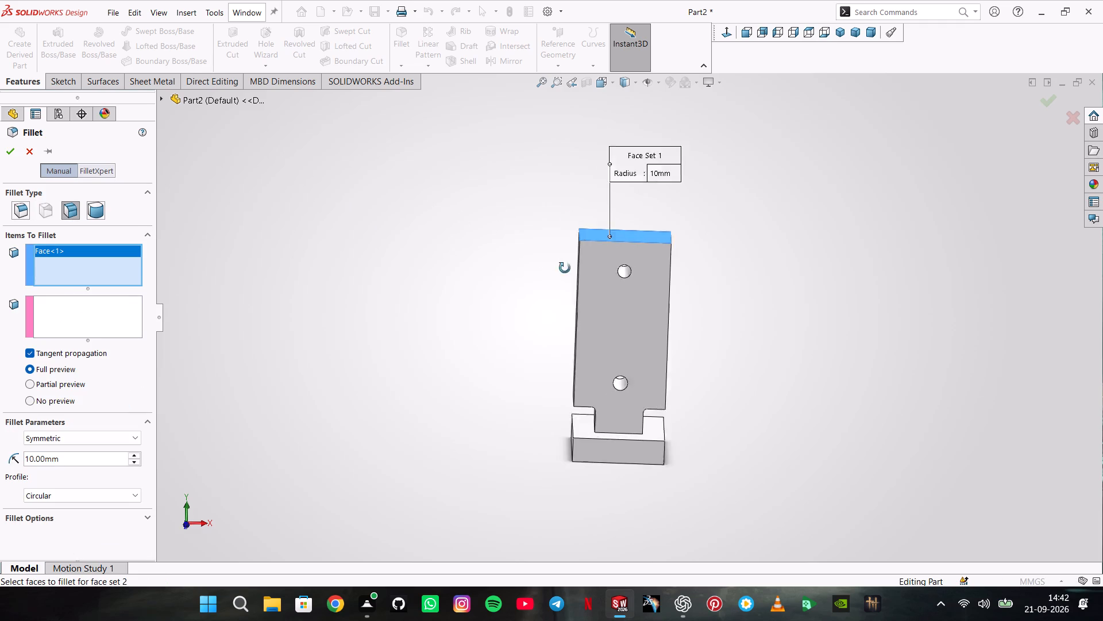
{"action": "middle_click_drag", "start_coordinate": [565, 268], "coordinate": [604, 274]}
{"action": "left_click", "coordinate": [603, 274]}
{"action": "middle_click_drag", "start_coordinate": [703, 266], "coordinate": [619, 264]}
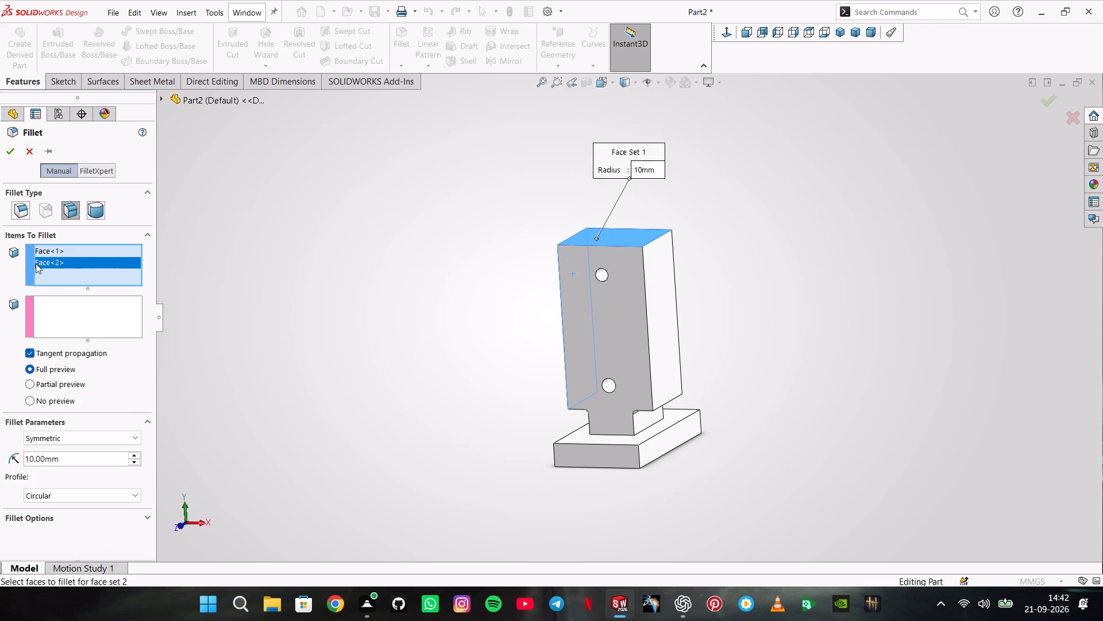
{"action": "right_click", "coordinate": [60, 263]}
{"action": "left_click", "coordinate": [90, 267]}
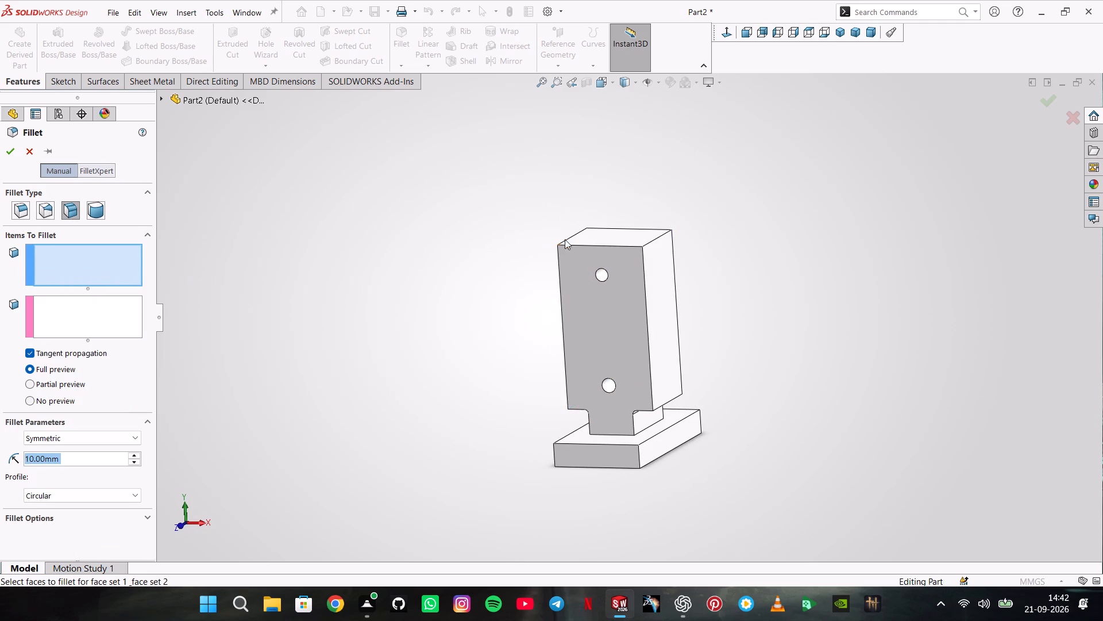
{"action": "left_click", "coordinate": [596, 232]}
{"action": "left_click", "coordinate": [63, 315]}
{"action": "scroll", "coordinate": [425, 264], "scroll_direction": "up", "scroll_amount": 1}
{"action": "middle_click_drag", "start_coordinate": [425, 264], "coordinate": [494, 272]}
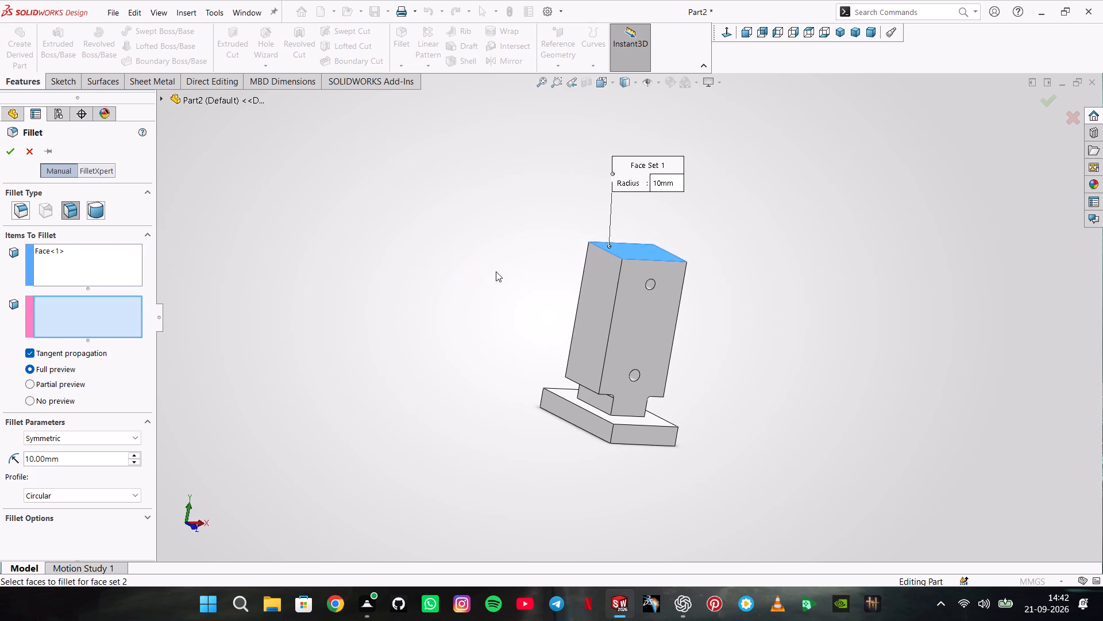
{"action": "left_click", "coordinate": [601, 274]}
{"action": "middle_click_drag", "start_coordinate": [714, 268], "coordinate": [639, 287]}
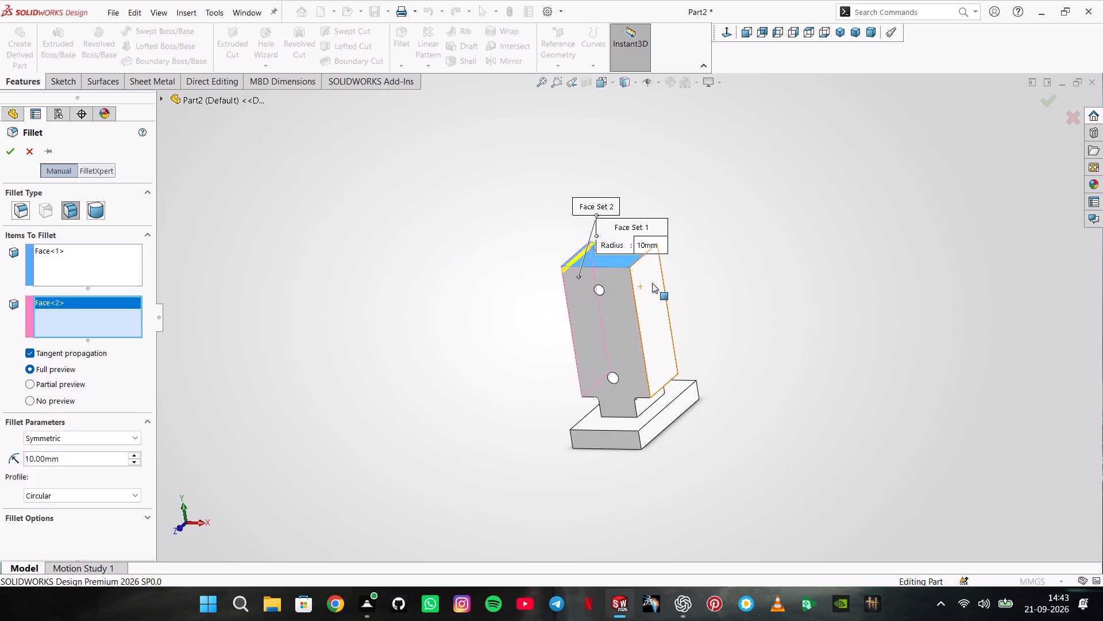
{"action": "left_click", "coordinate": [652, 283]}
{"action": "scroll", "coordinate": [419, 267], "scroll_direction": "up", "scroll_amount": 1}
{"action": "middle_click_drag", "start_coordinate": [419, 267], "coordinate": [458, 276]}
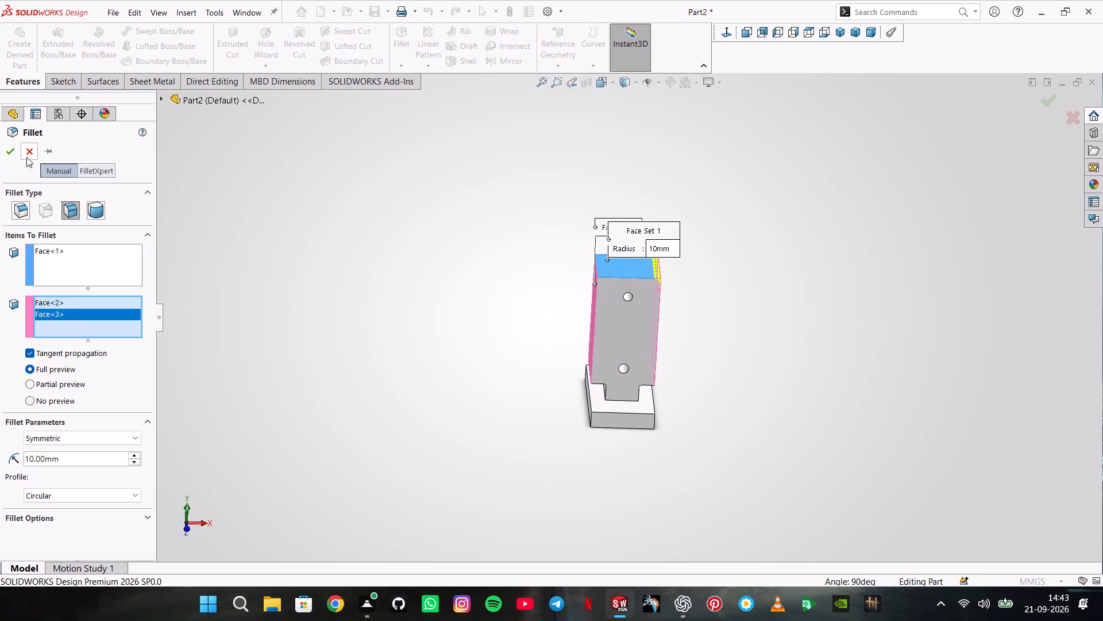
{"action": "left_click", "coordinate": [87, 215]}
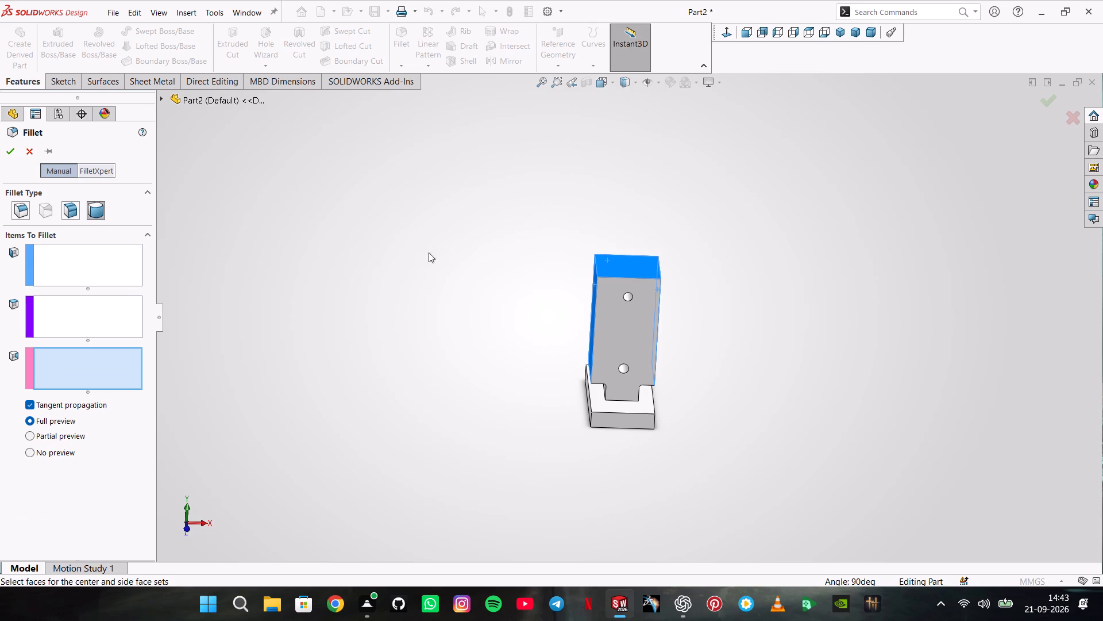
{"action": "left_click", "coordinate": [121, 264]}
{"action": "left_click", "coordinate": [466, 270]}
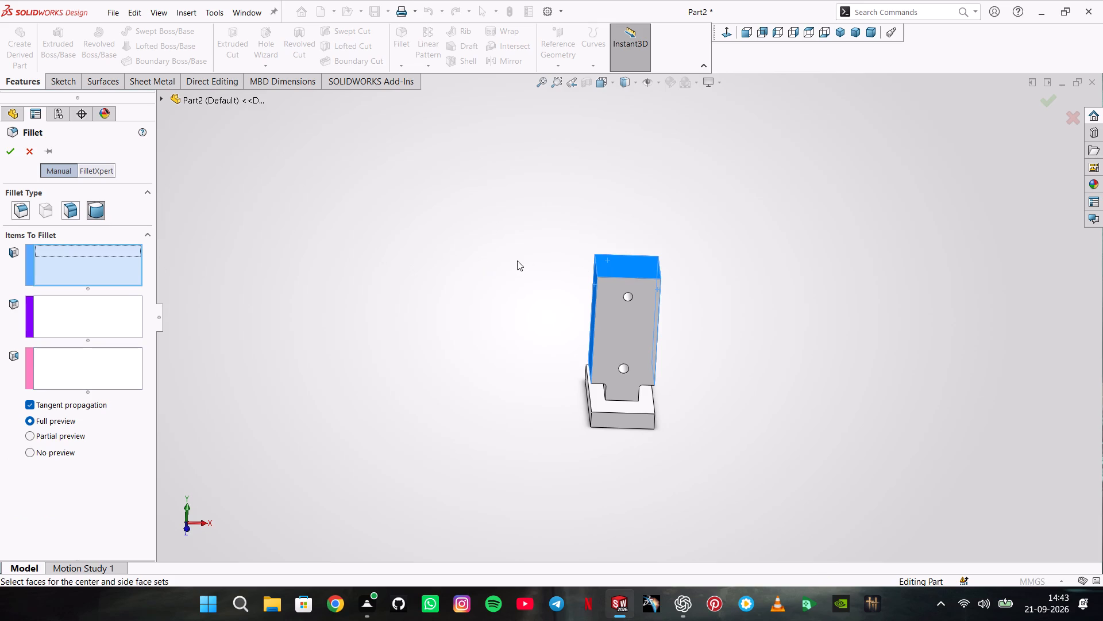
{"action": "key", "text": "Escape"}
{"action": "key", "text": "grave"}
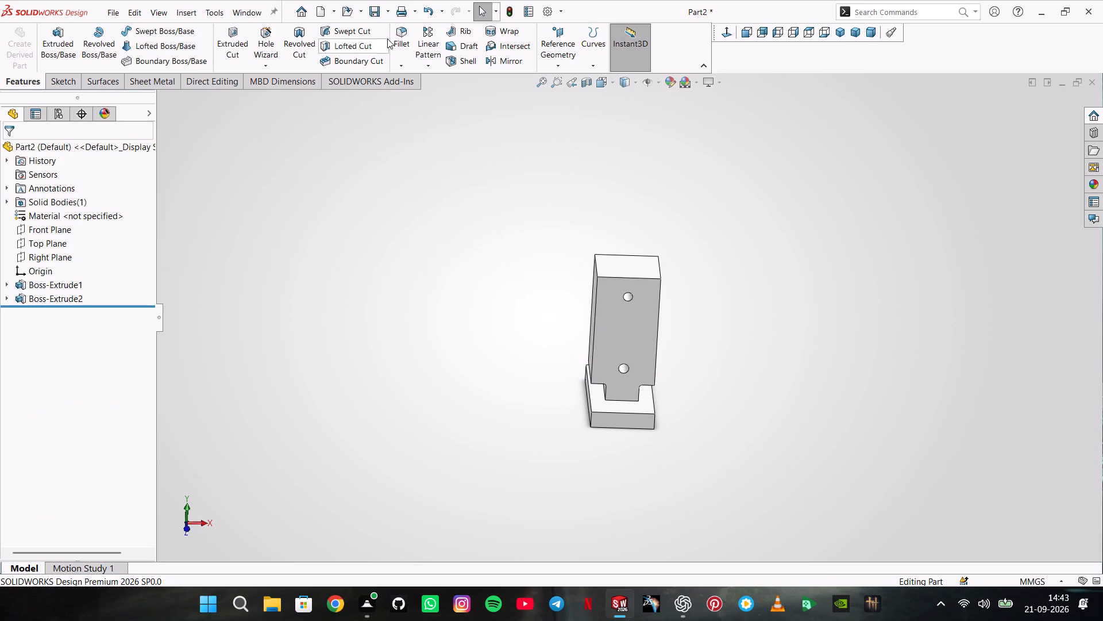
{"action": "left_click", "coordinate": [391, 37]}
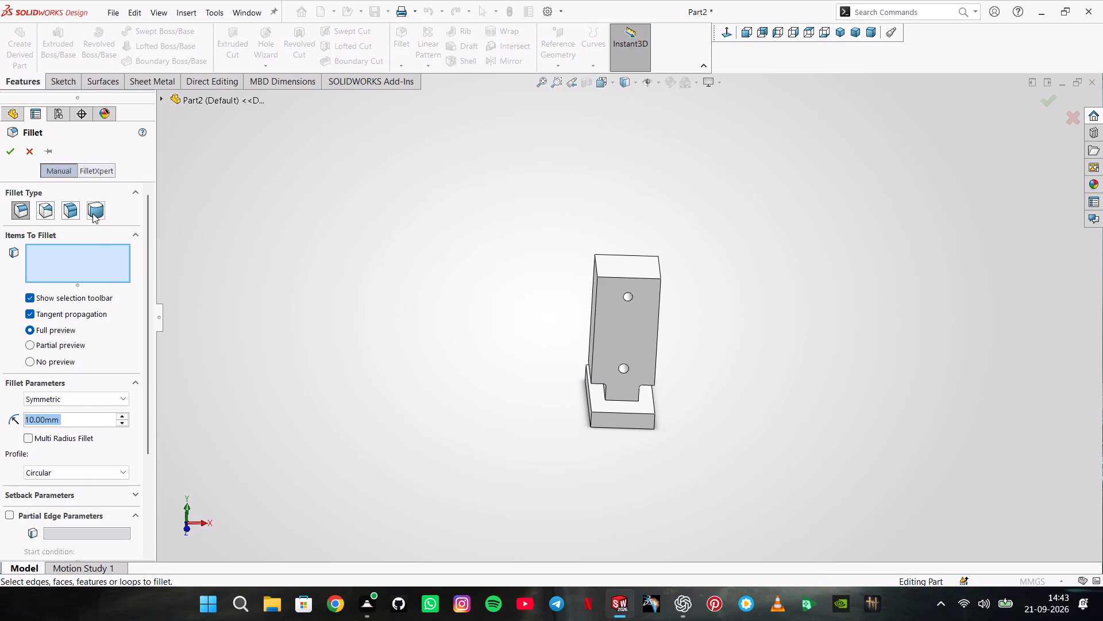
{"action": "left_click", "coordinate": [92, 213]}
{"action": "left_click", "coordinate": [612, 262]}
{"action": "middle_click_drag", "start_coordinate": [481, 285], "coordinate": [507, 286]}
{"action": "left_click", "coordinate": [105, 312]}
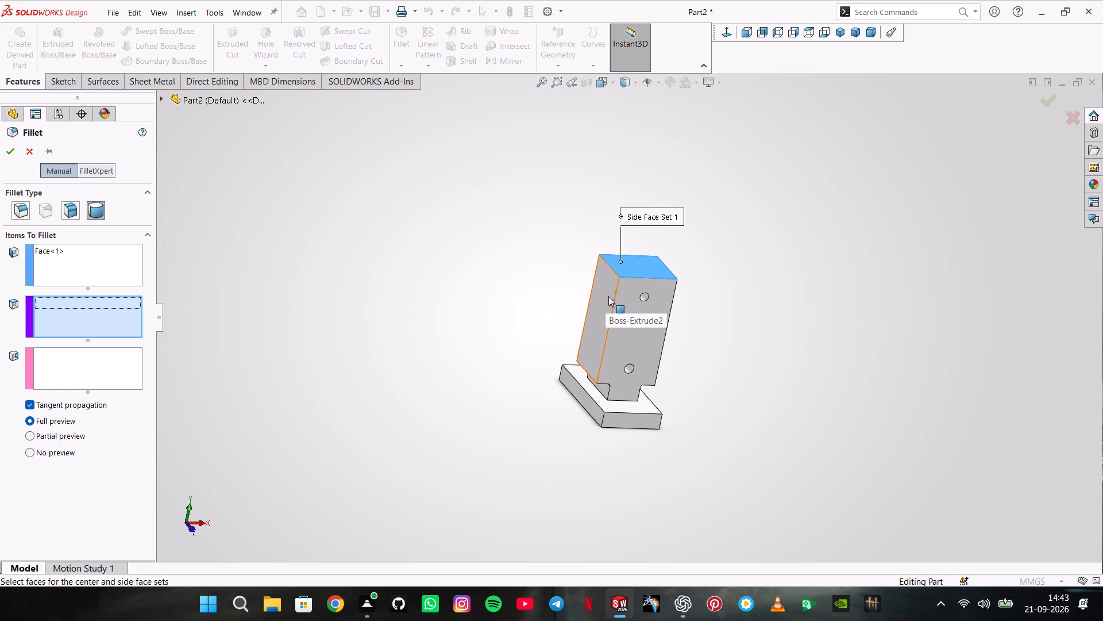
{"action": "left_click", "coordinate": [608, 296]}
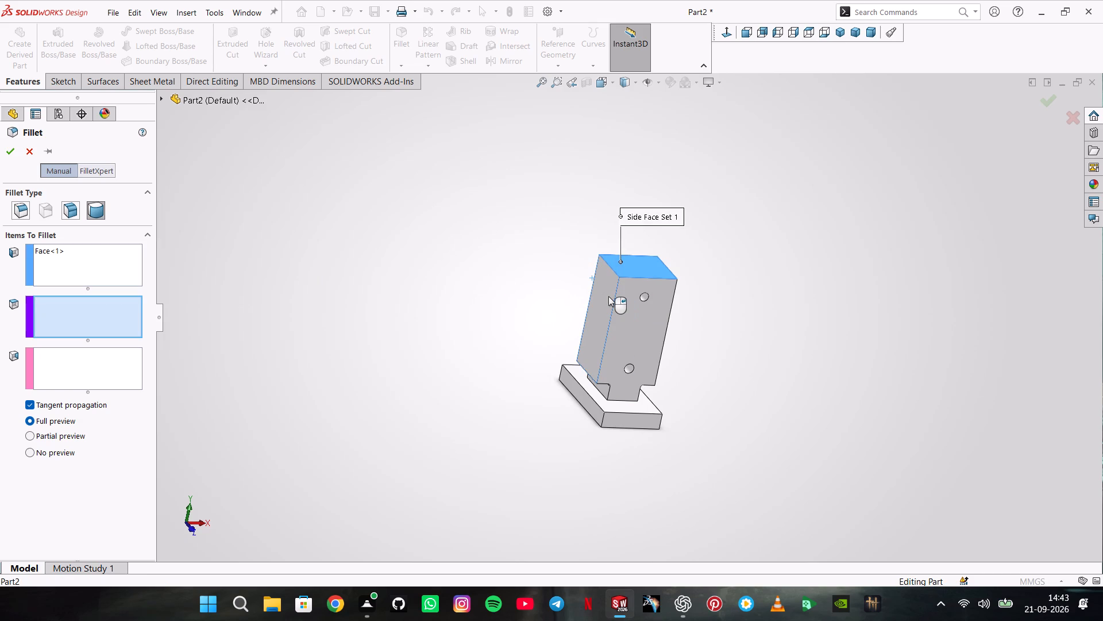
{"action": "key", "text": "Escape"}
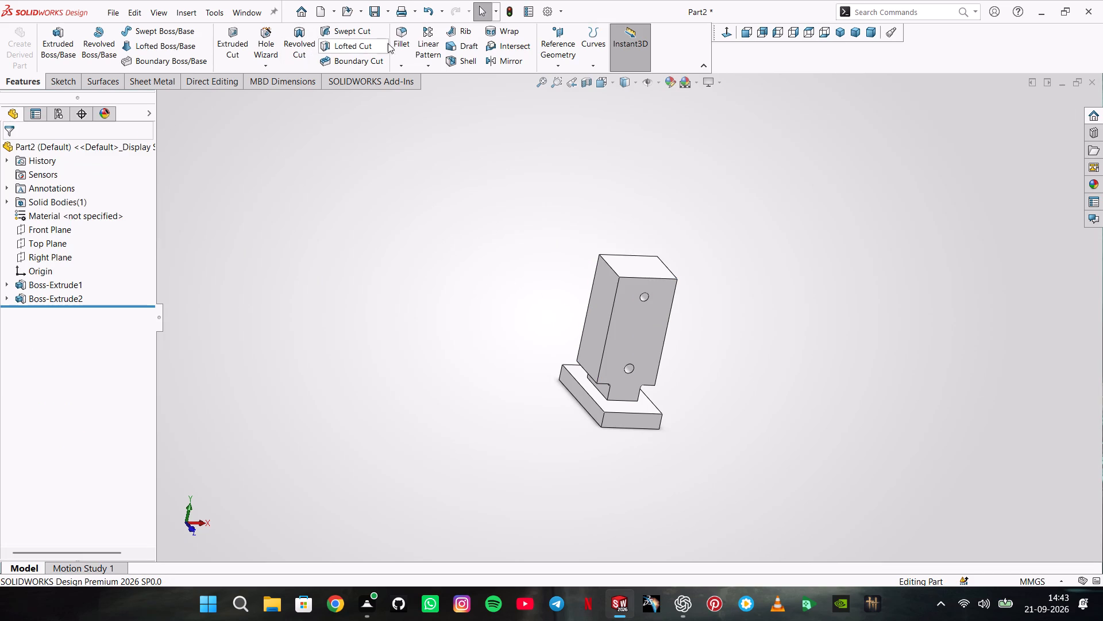
Round the top of the body with a full round fillet, using the top as centre face and the two opposite side faces.
{"action": "left_click", "coordinate": [396, 43]}
{"action": "left_click", "coordinate": [70, 259]}
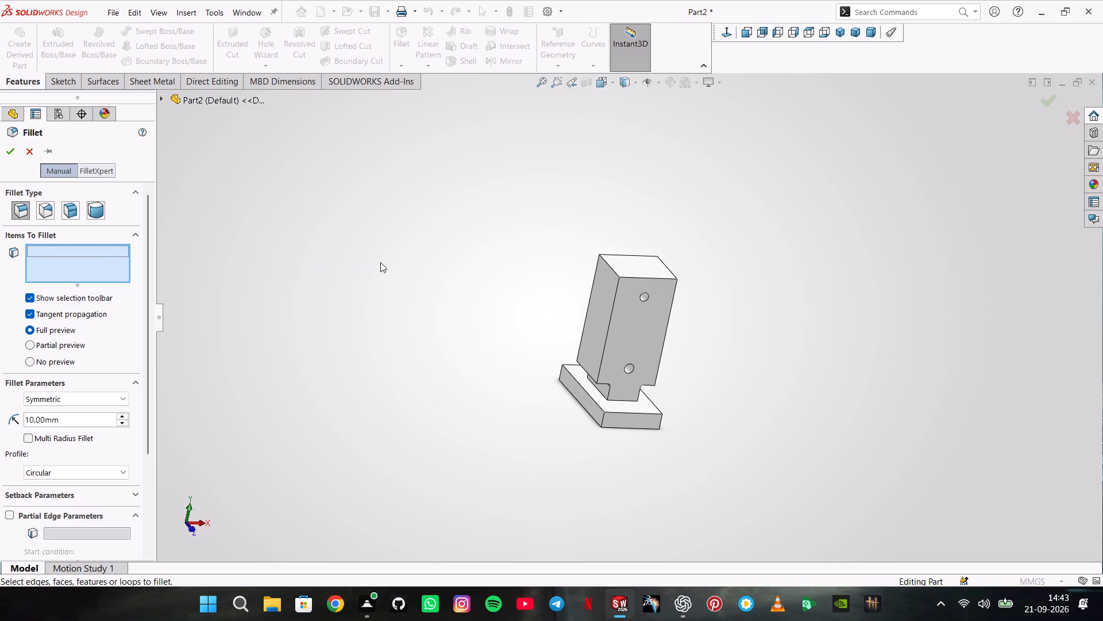
{"action": "left_click", "coordinate": [105, 216]}
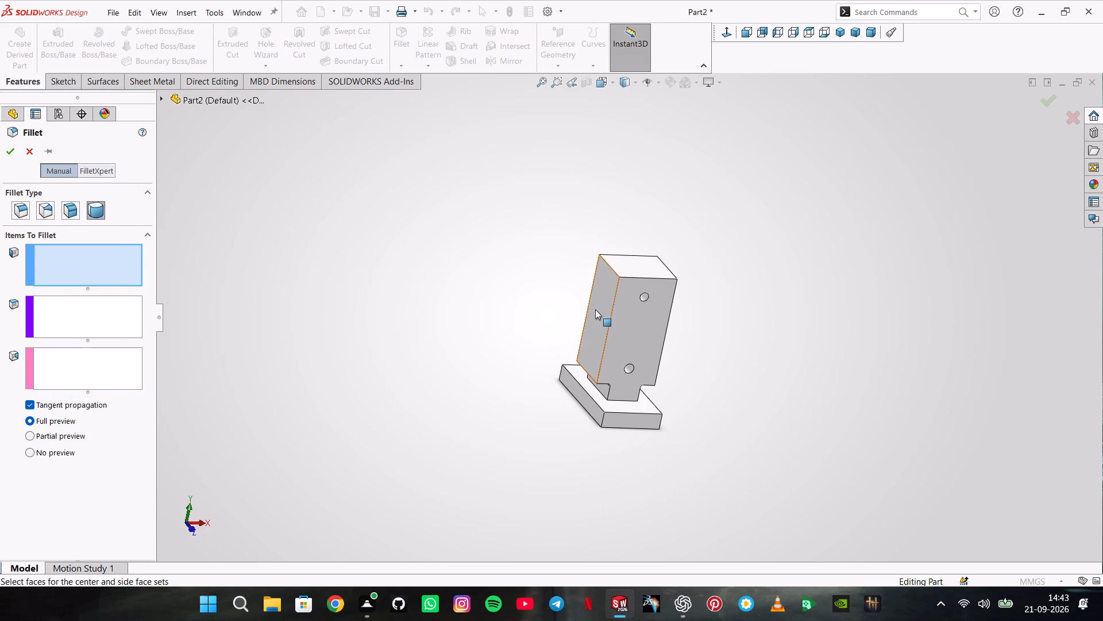
{"action": "left_click", "coordinate": [595, 309]}
{"action": "middle_click_drag", "start_coordinate": [718, 293], "coordinate": [637, 275]}
{"action": "scroll", "coordinate": [648, 280], "scroll_direction": "up", "scroll_amount": 1}
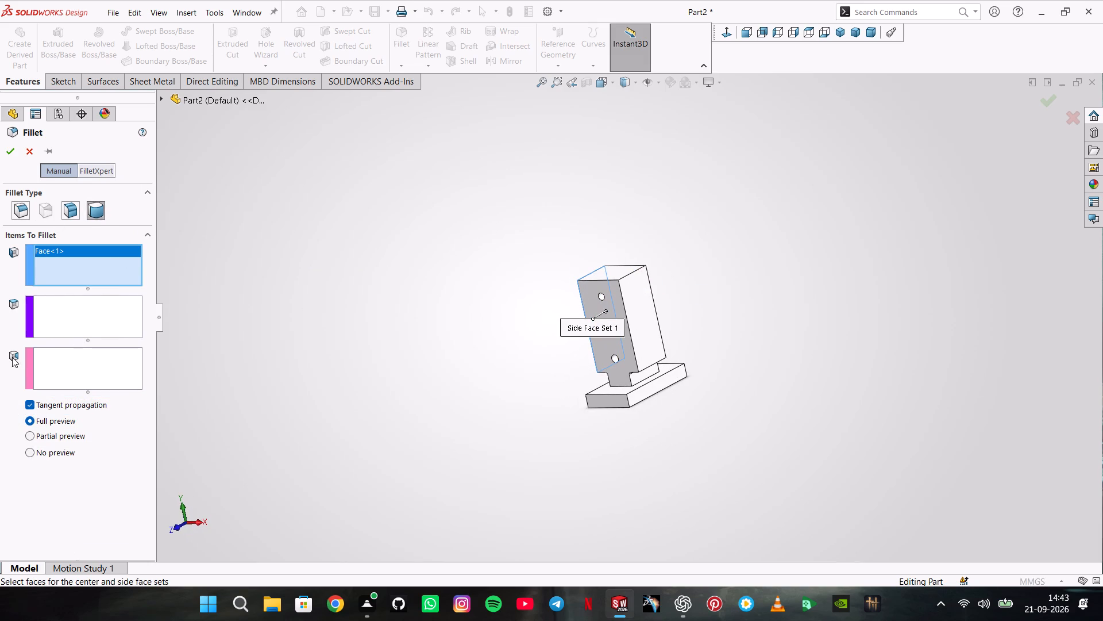
{"action": "left_click", "coordinate": [67, 329]}
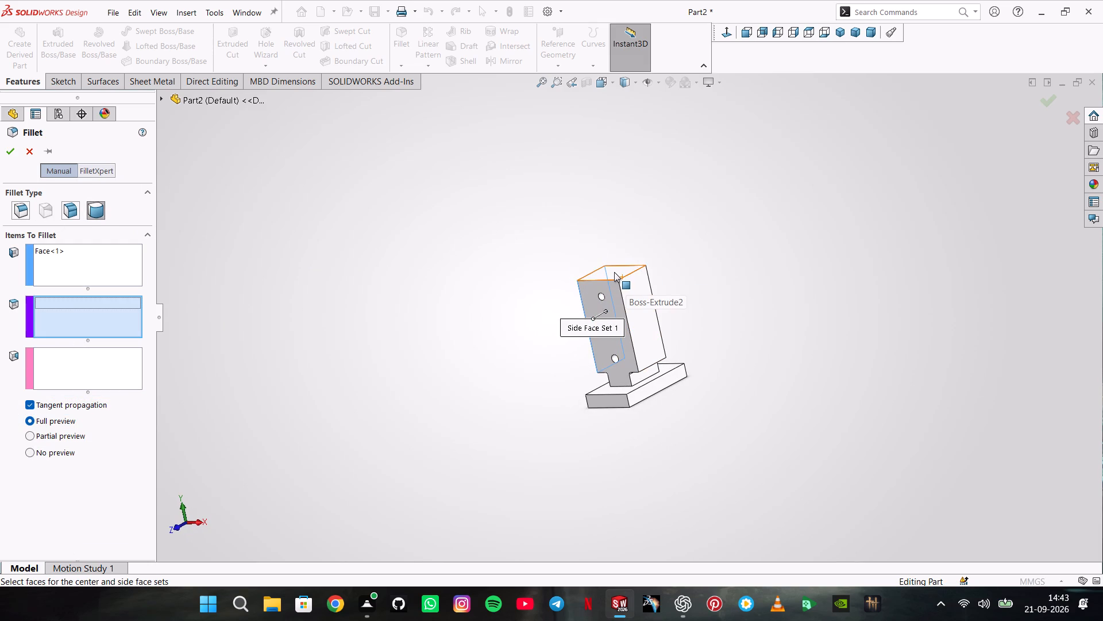
{"action": "left_click", "coordinate": [614, 272]}
{"action": "left_click", "coordinate": [102, 366]}
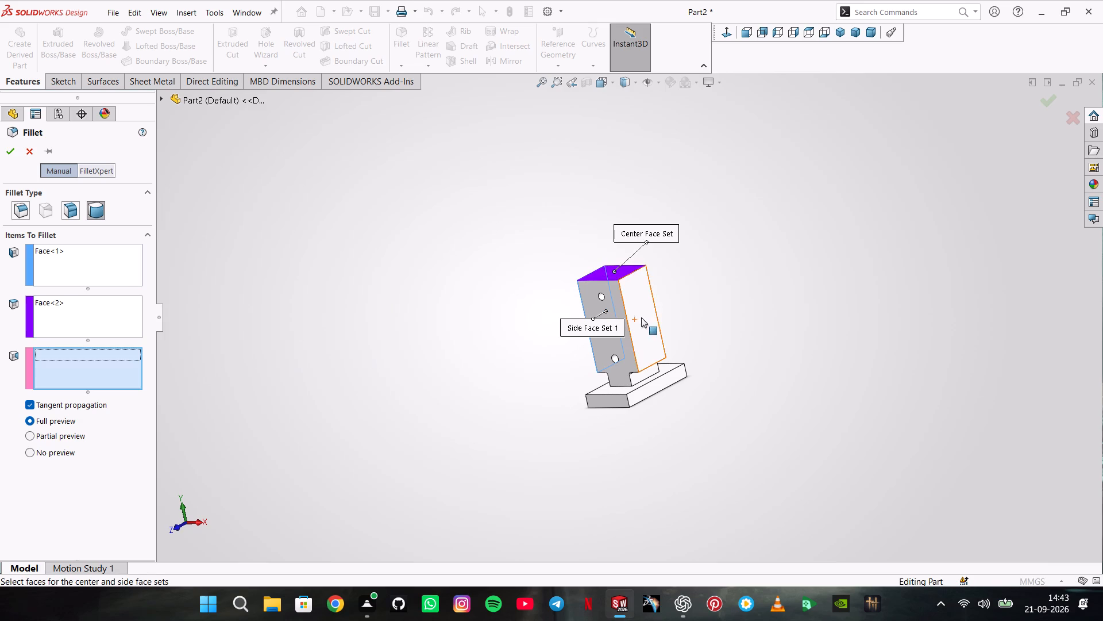
{"action": "left_click", "coordinate": [641, 311]}
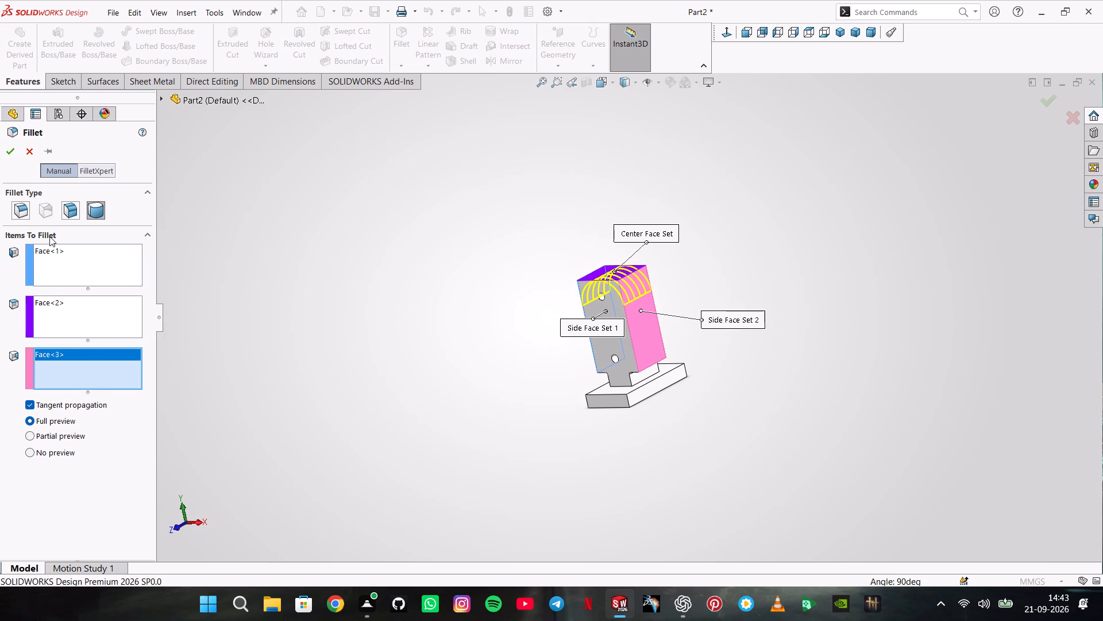
{"action": "left_click", "coordinate": [10, 155]}
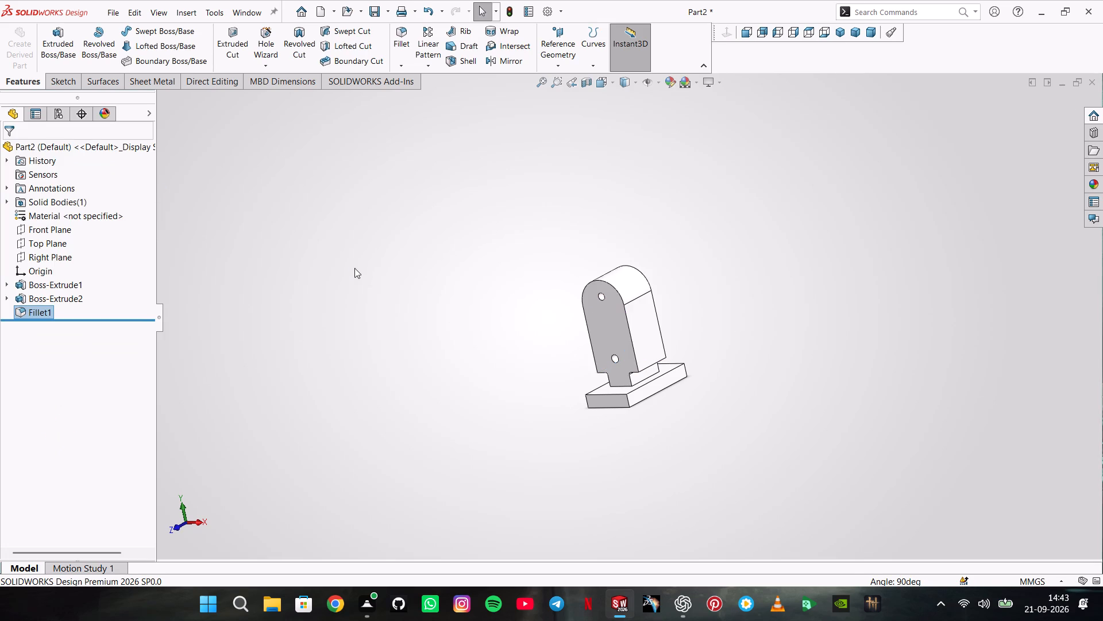
Sketch a corner rectangle on the Right Plane, starting on the body's side edge about 86 mm below its top and staying within its depth.
{"action": "middle_click_drag", "start_coordinate": [355, 268], "coordinate": [421, 262]}
{"action": "middle_click_drag", "start_coordinate": [623, 315], "coordinate": [628, 254]}
{"action": "scroll", "coordinate": [634, 275], "scroll_direction": "down", "scroll_amount": 4}
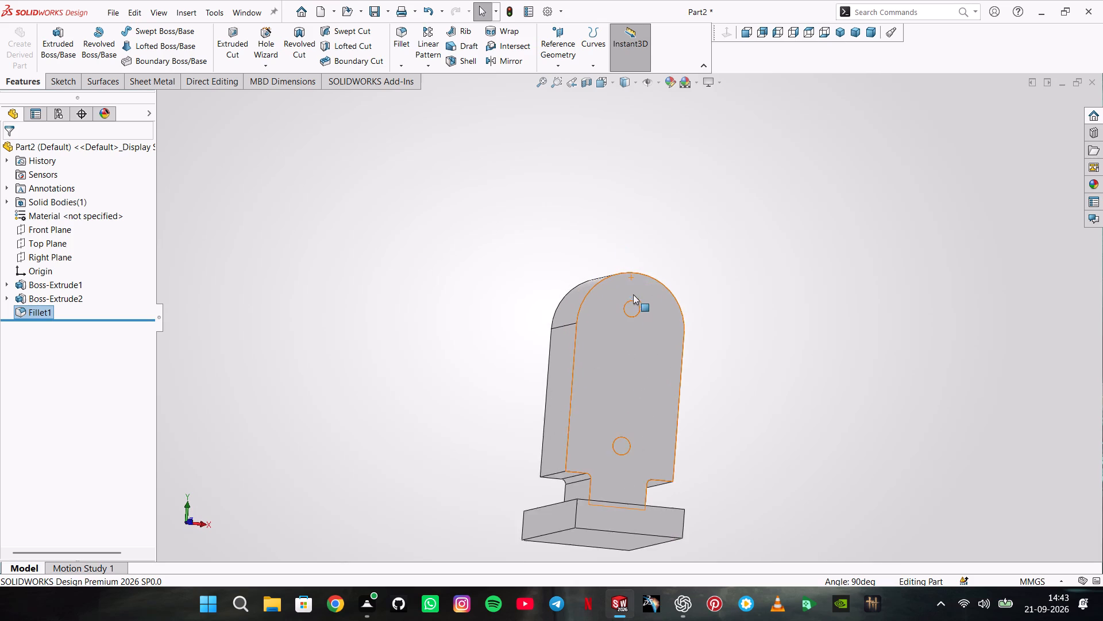
{"action": "scroll", "coordinate": [628, 305], "scroll_direction": "down", "scroll_amount": 3}
{"action": "middle_click_drag", "start_coordinate": [705, 309], "coordinate": [619, 341]}
{"action": "scroll", "coordinate": [619, 341], "scroll_direction": "up", "scroll_amount": 4}
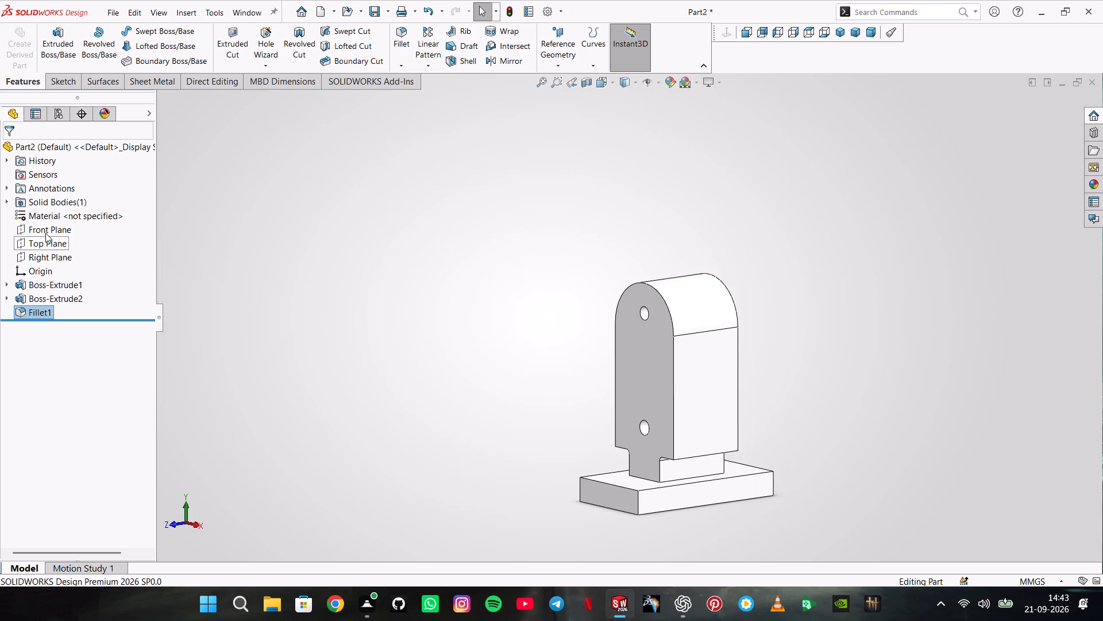
{"action": "left_click", "coordinate": [48, 254]}
{"action": "left_click", "coordinate": [63, 240]}
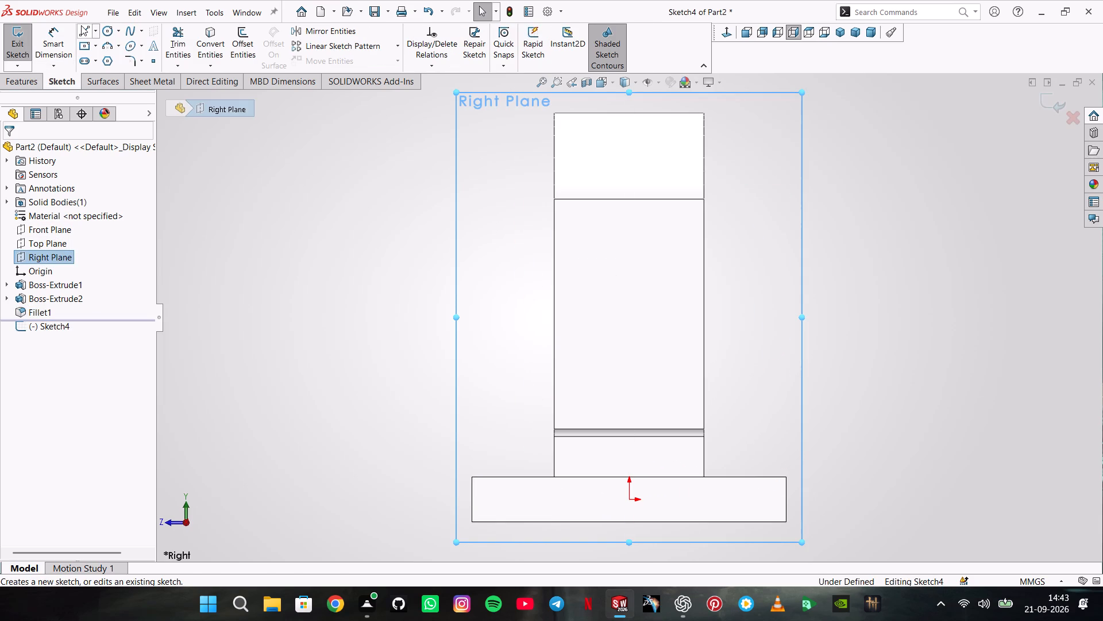
{"action": "left_click", "coordinate": [84, 45]}
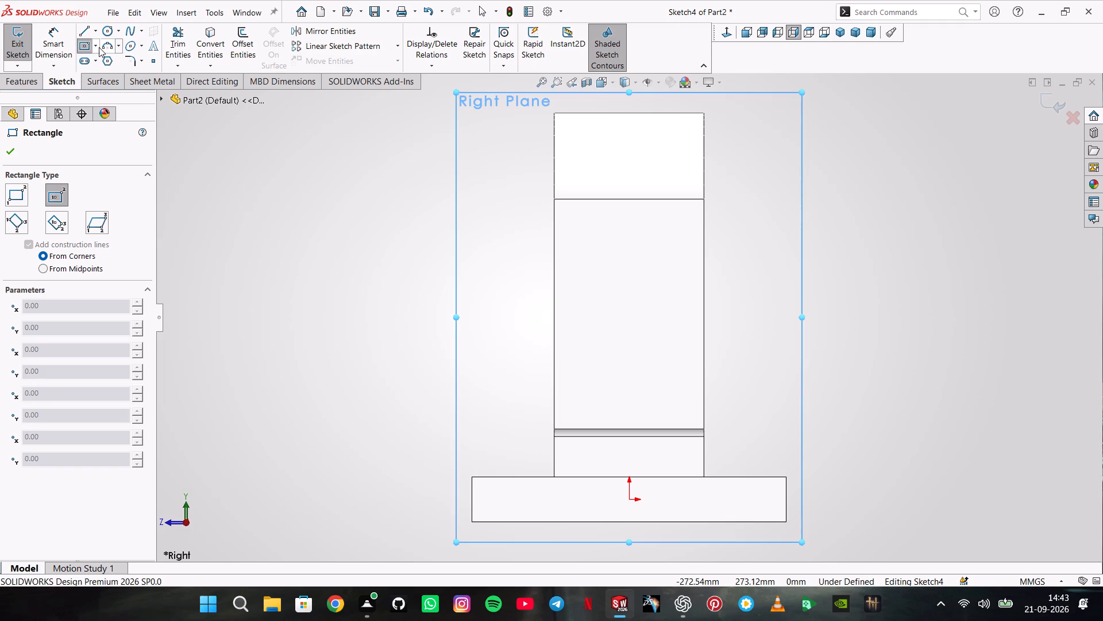
{"action": "left_click", "coordinate": [99, 47]}
{"action": "left_click", "coordinate": [106, 60]}
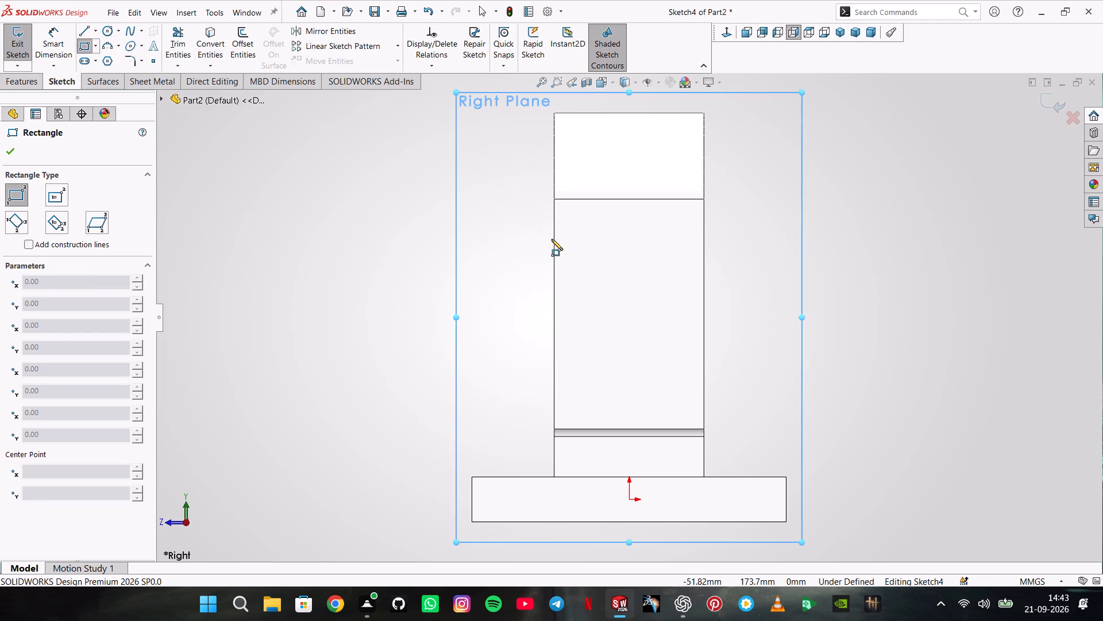
{"action": "left_click", "coordinate": [557, 241]}
{"action": "left_click", "coordinate": [670, 345]}
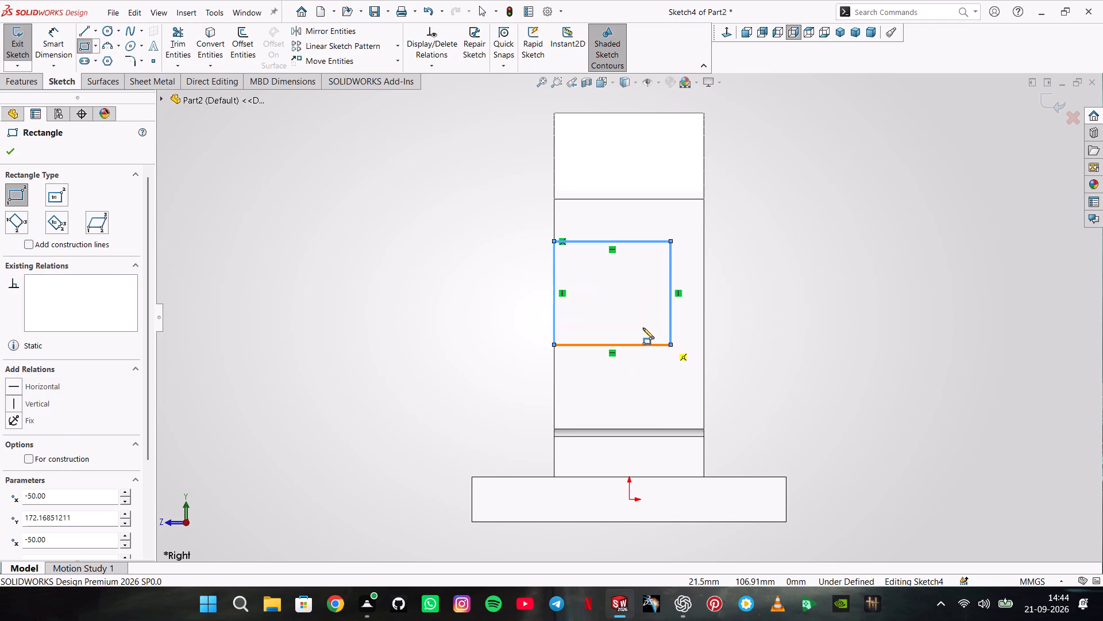
Dimension the rectangle's top edge 75 mm below the top of the rounded body.
{"action": "left_click", "coordinate": [47, 41]}
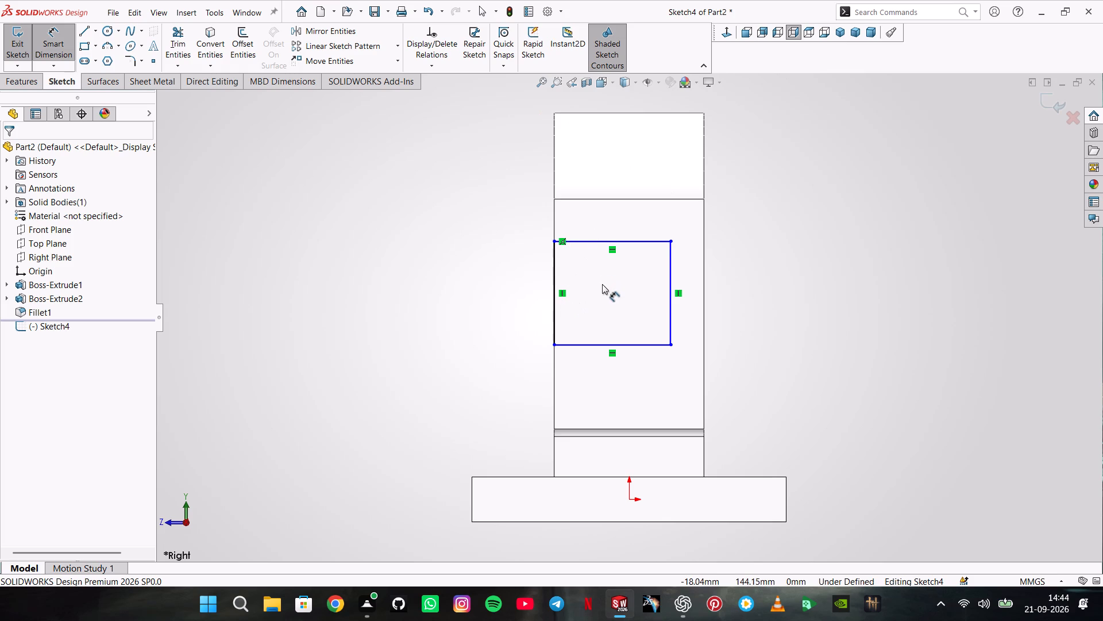
{"action": "left_click", "coordinate": [606, 113]}
{"action": "left_click", "coordinate": [589, 239]}
{"action": "left_click", "coordinate": [446, 204]}
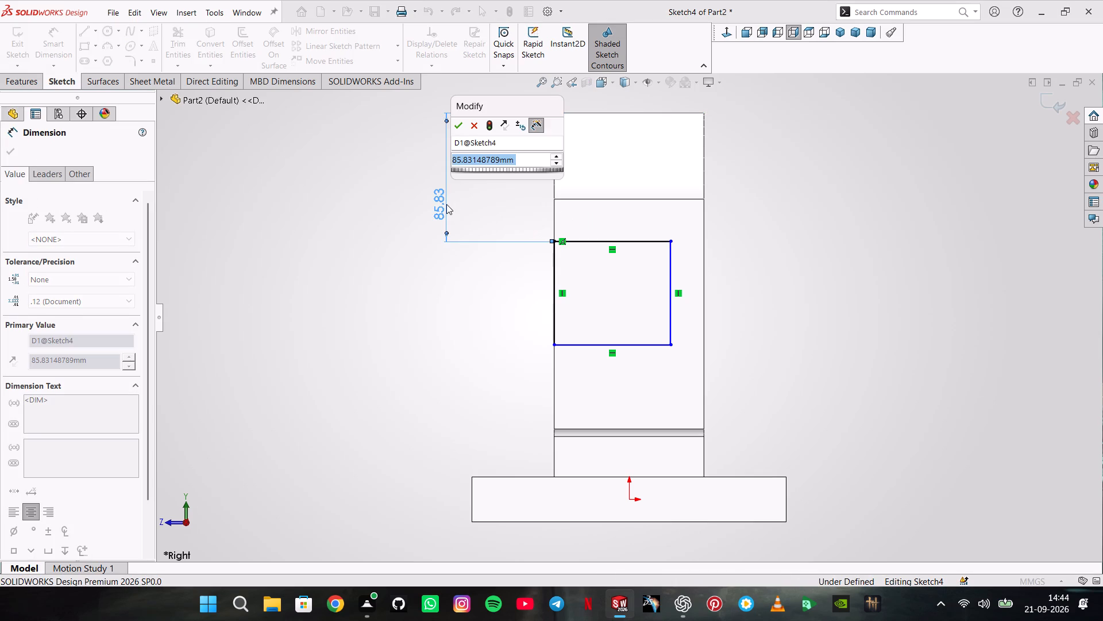
{"action": "type", "text": "75"}
{"action": "key", "text": "Return"}
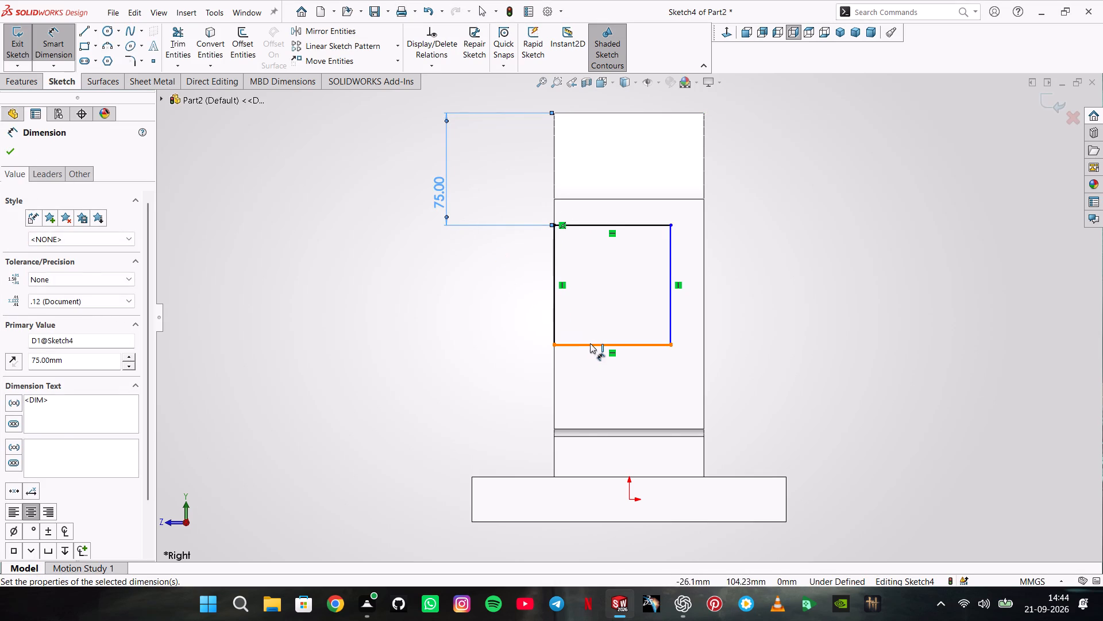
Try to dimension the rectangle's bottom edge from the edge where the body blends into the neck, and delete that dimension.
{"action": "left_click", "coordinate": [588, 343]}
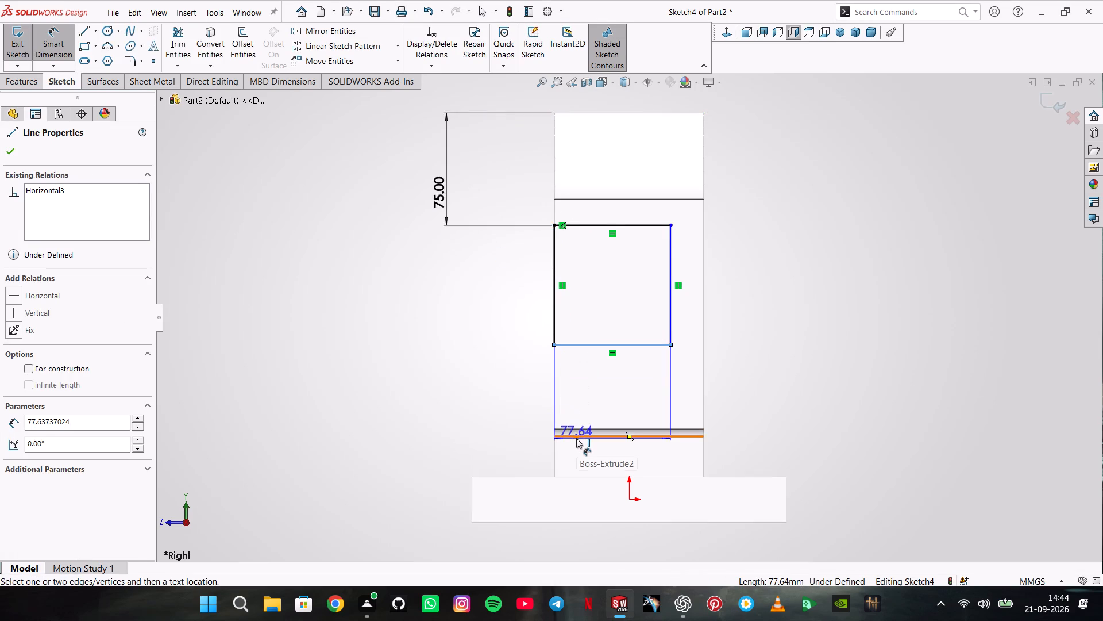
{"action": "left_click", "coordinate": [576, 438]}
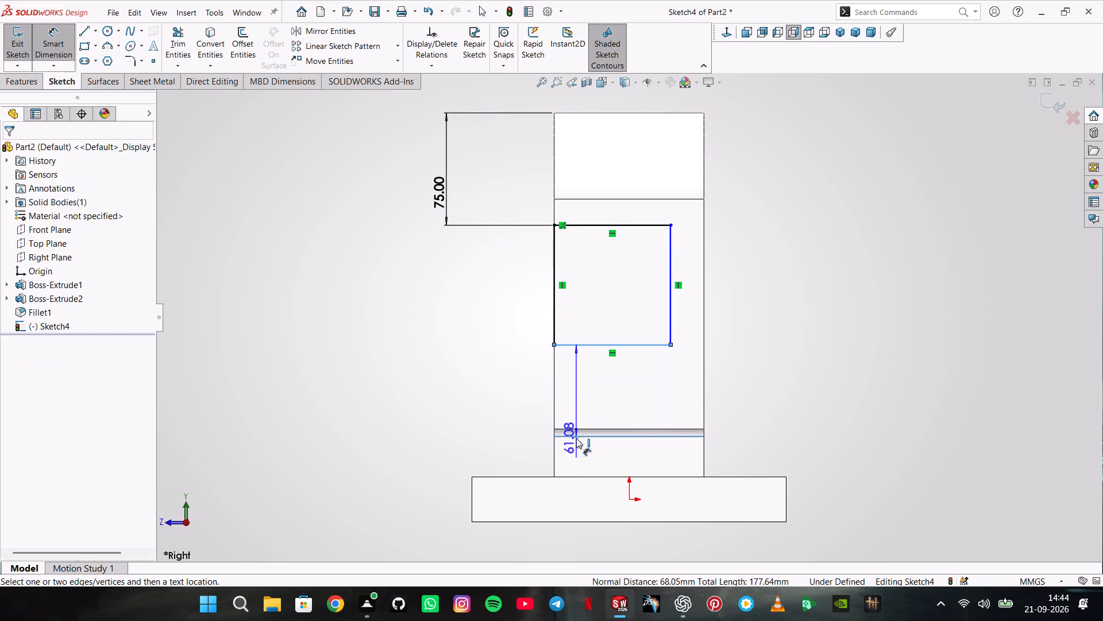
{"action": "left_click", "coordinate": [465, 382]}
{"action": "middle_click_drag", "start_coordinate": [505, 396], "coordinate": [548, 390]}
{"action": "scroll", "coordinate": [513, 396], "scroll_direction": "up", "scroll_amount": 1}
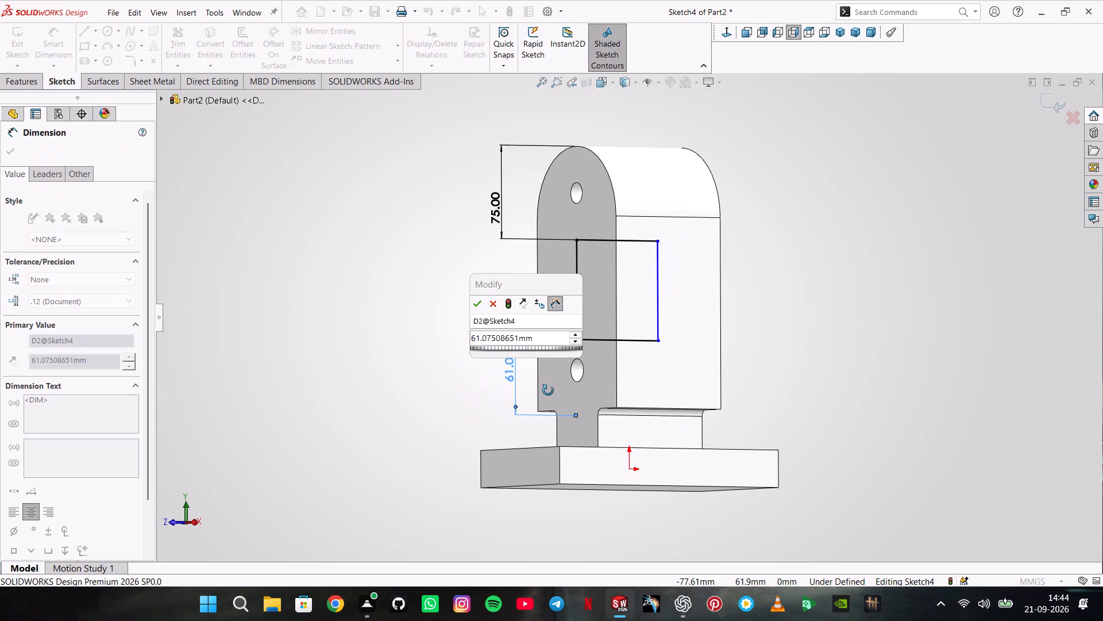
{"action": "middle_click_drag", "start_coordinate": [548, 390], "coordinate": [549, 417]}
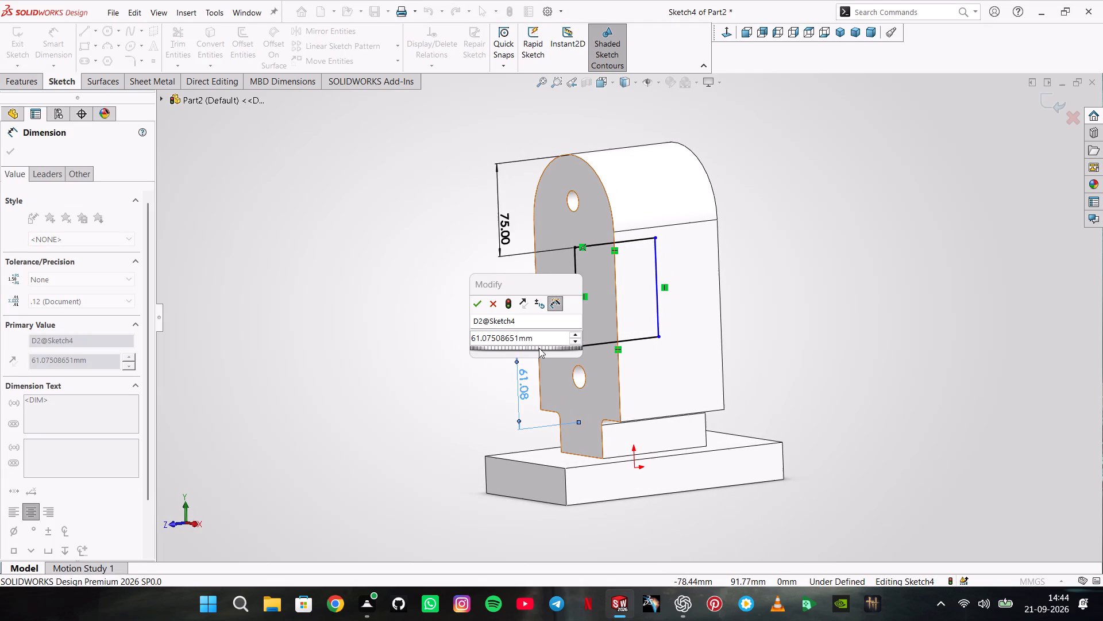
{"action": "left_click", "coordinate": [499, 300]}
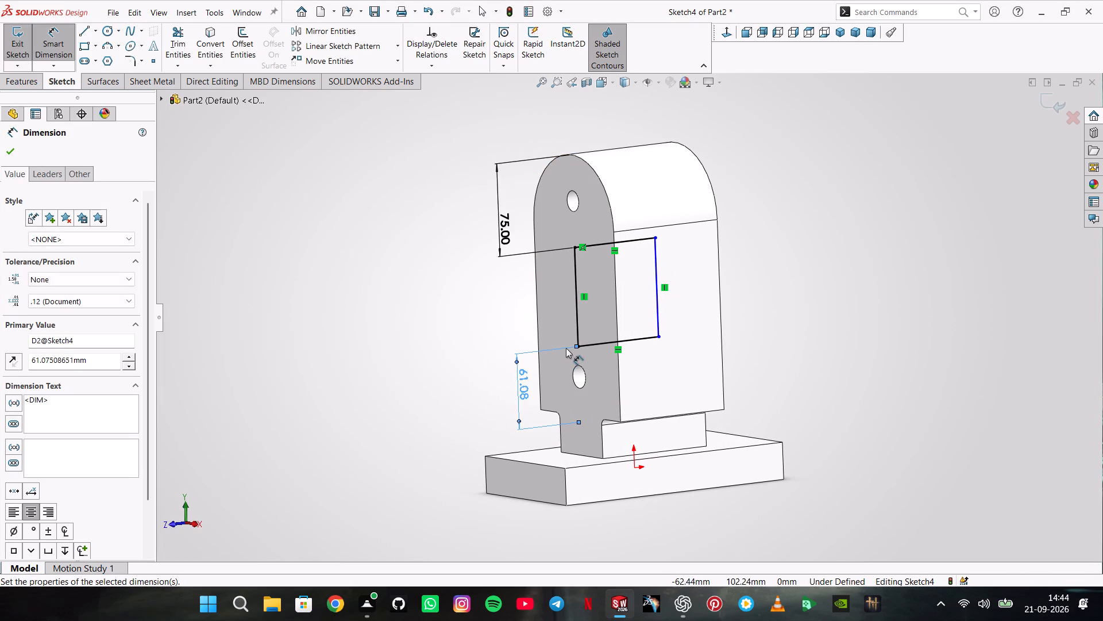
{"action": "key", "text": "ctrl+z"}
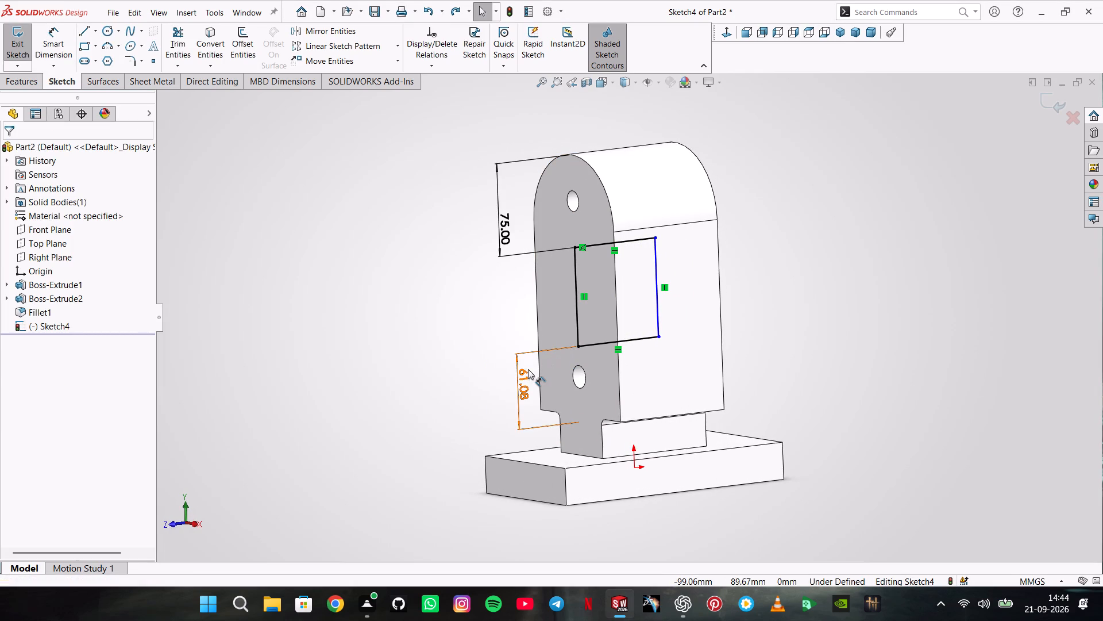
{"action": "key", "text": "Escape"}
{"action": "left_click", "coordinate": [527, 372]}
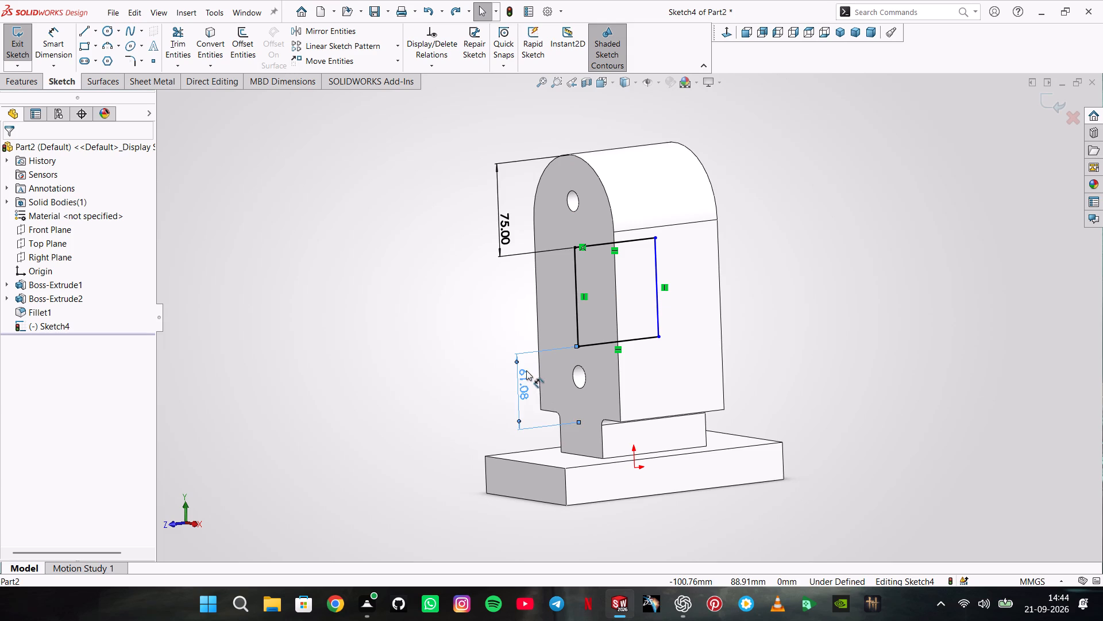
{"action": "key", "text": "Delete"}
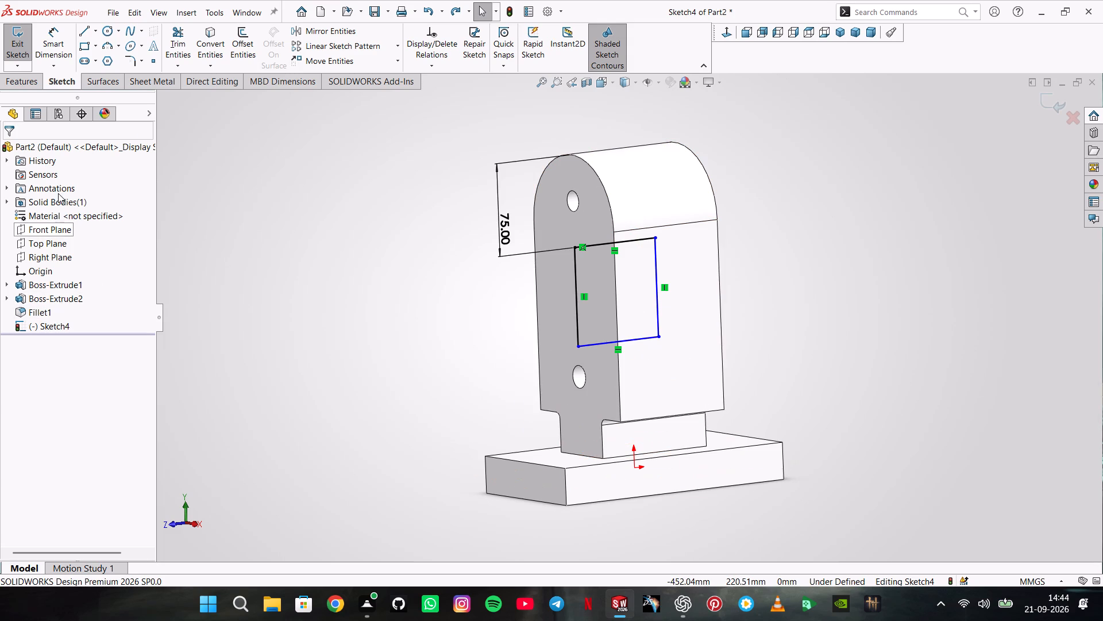
View the Right Plane straight on and dimension the rectangle's bottom edge 56 mm above the body's lower edge over the neck.
{"action": "right_click", "coordinate": [56, 255]}
{"action": "left_click", "coordinate": [125, 237]}
{"action": "left_click", "coordinate": [61, 48]}
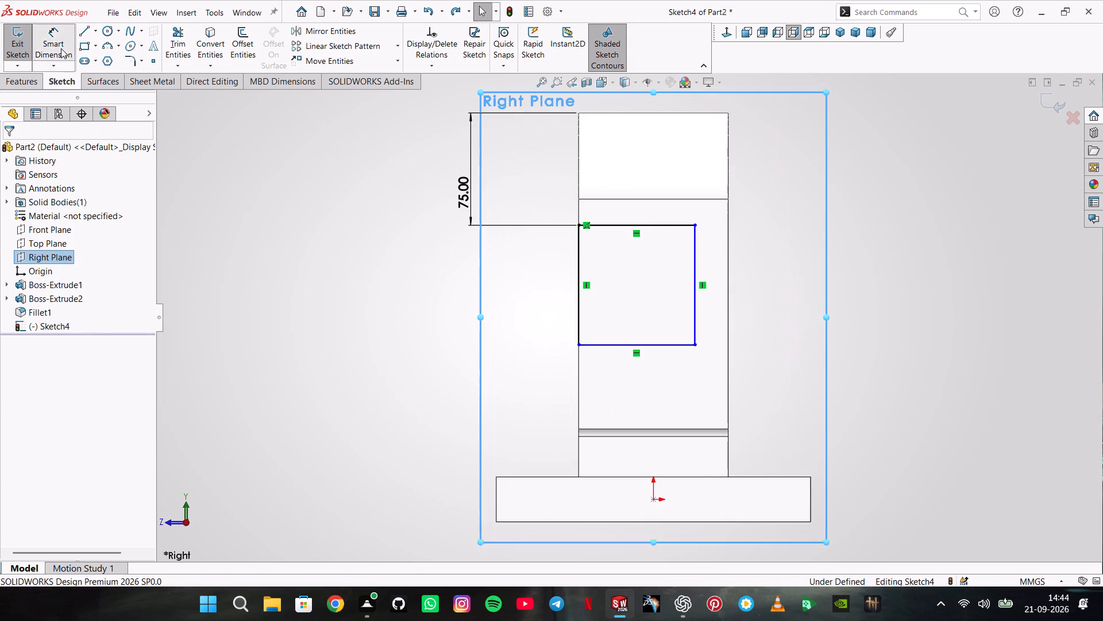
{"action": "left_click", "coordinate": [612, 342]}
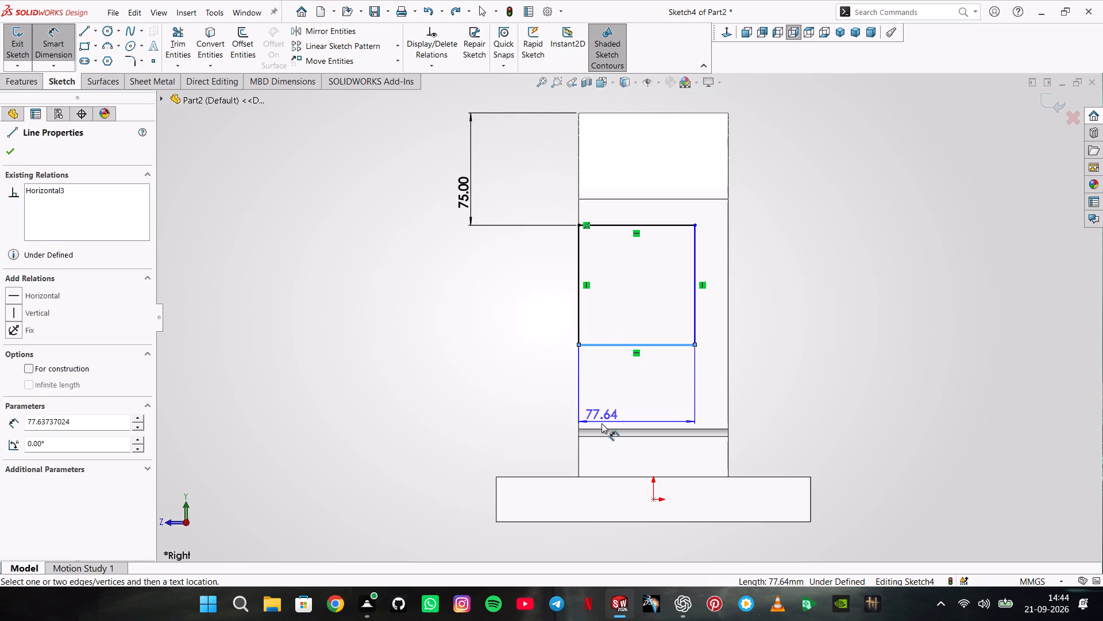
{"action": "left_click", "coordinate": [603, 428]}
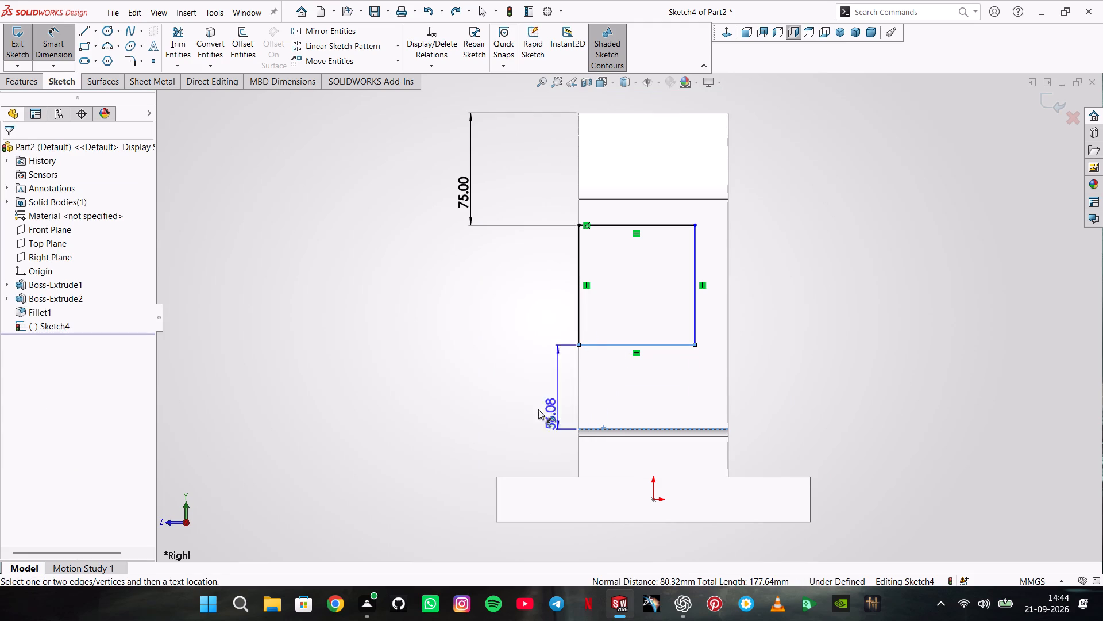
{"action": "left_click", "coordinate": [446, 385]}
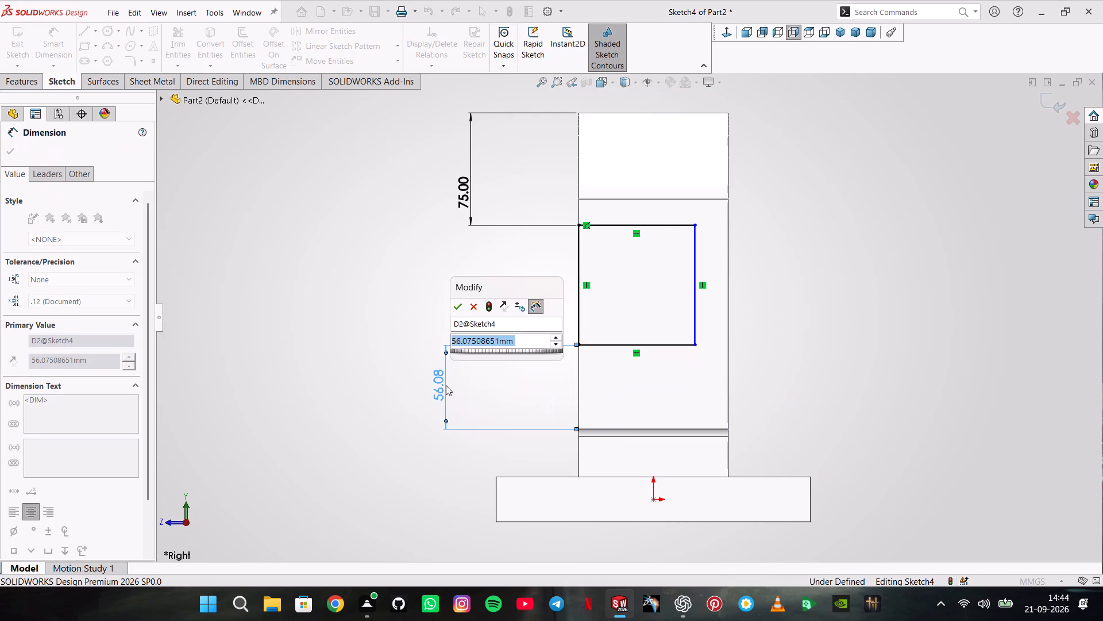
{"action": "type", "text": "56"}
{"action": "key", "text": "Return"}
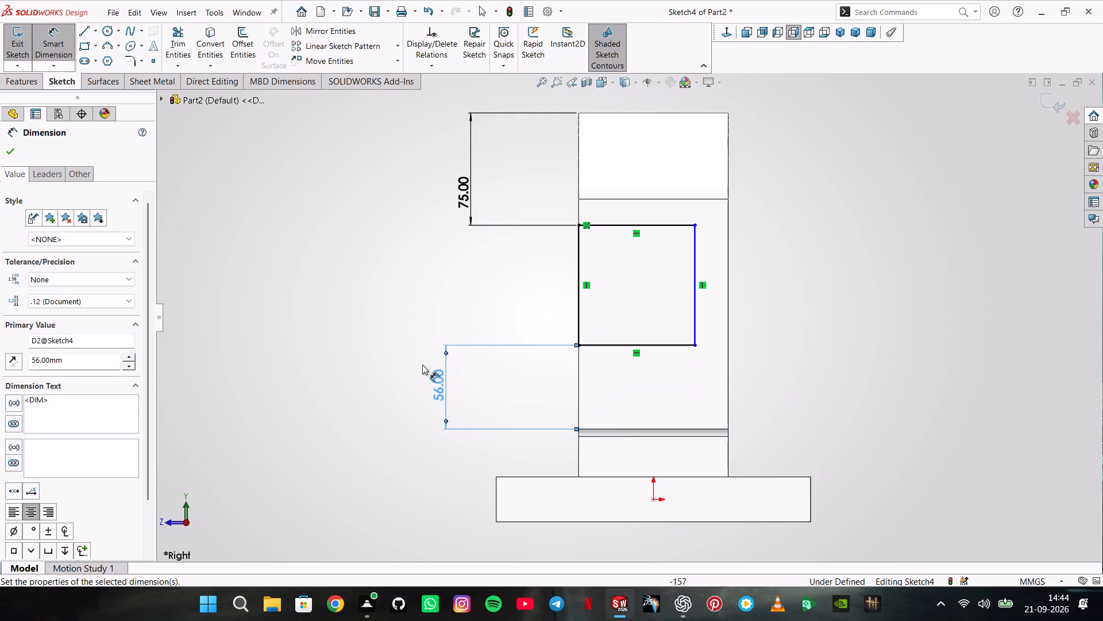
Add a driven height dimension to the rectangle and set its width to 60 mm.
{"action": "left_click", "coordinate": [577, 280]}
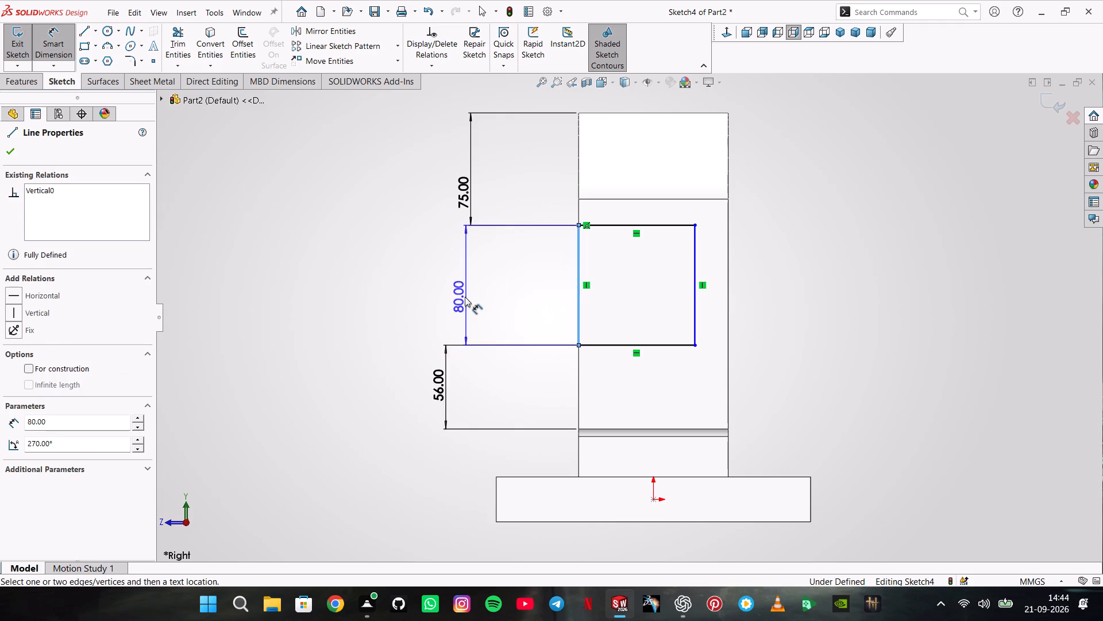
{"action": "left_click", "coordinate": [465, 297]}
{"action": "left_click", "coordinate": [647, 300]}
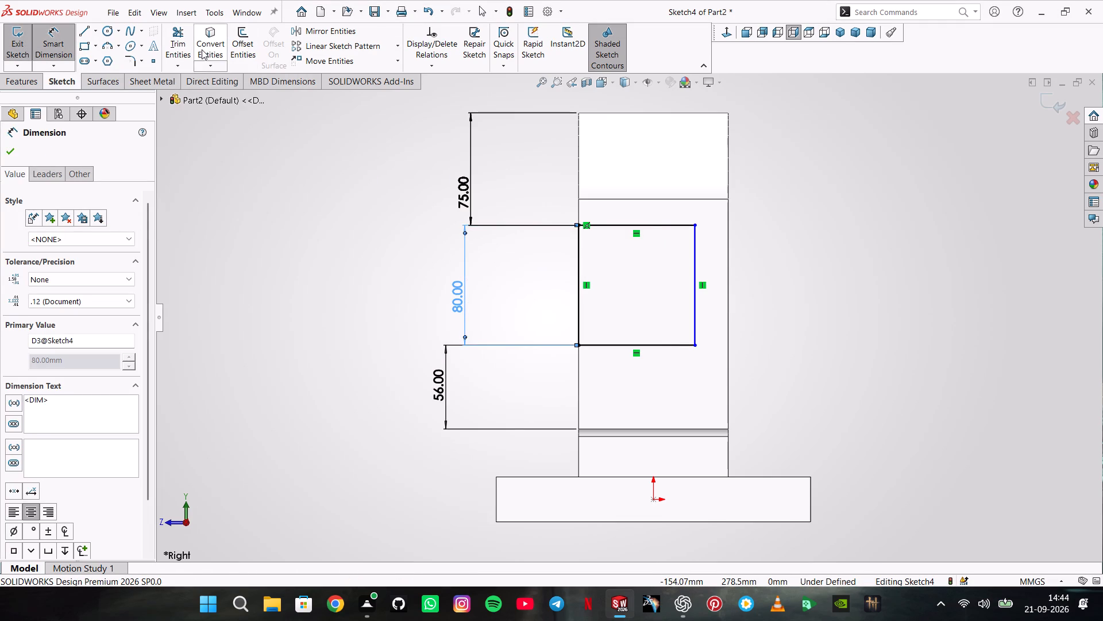
{"action": "left_click", "coordinate": [615, 343]}
{"action": "left_click", "coordinate": [587, 539]}
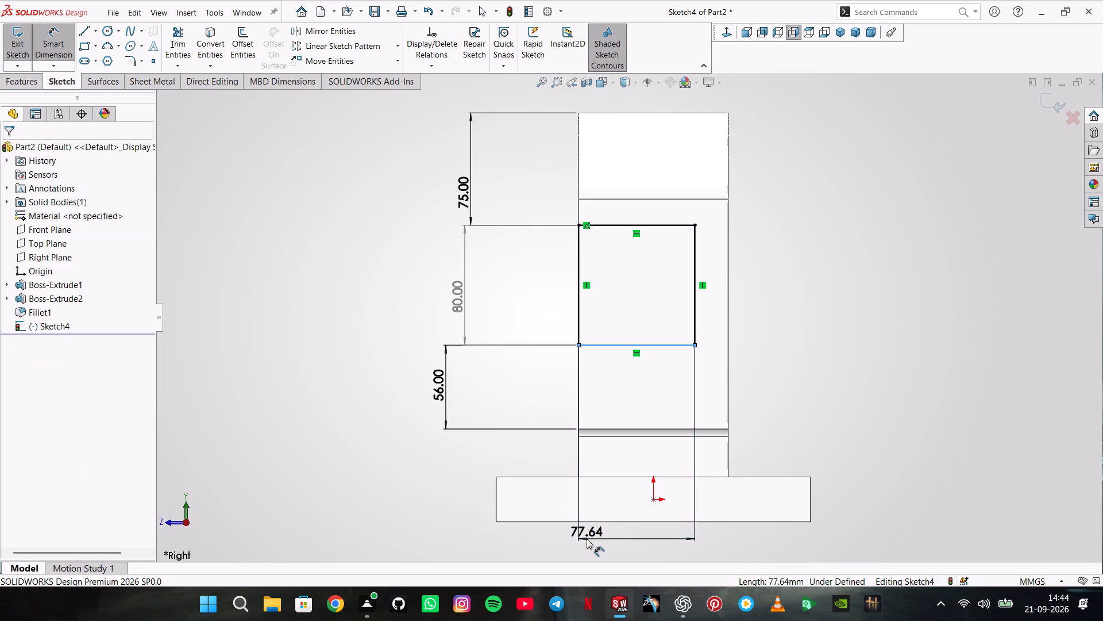
{"action": "type", "text": "60"}
{"action": "key", "text": "Return"}
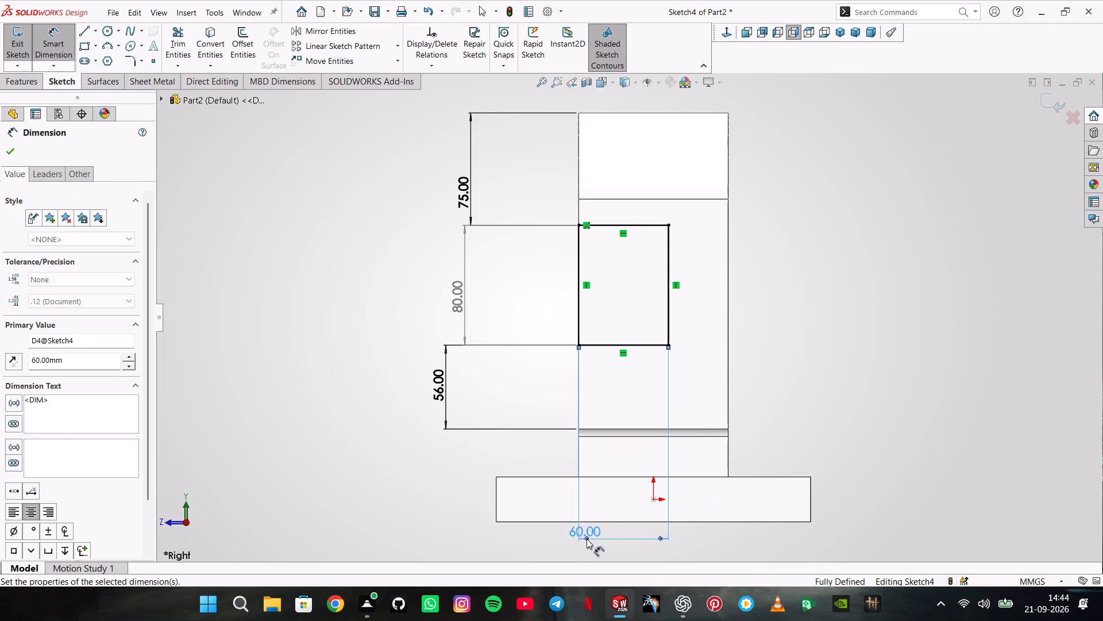
Sketch a circle centred on the midpoint of the rectangle's inner vertical edge and set its diameter to 80 mm.
{"action": "left_click", "coordinate": [105, 28]}
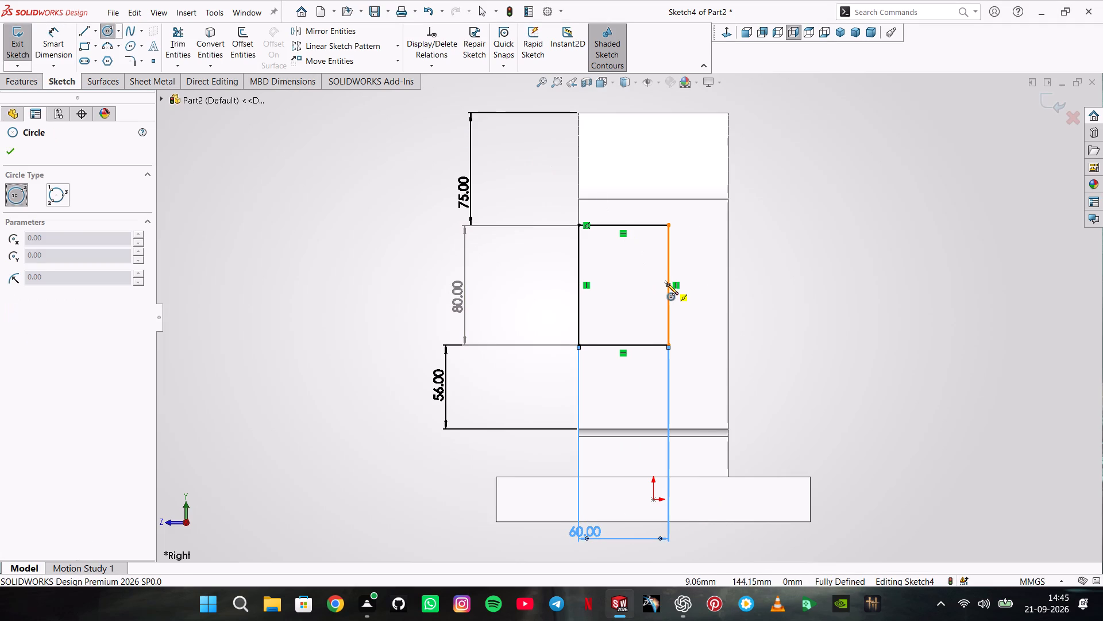
{"action": "left_click", "coordinate": [667, 283]}
{"action": "left_click", "coordinate": [606, 292]}
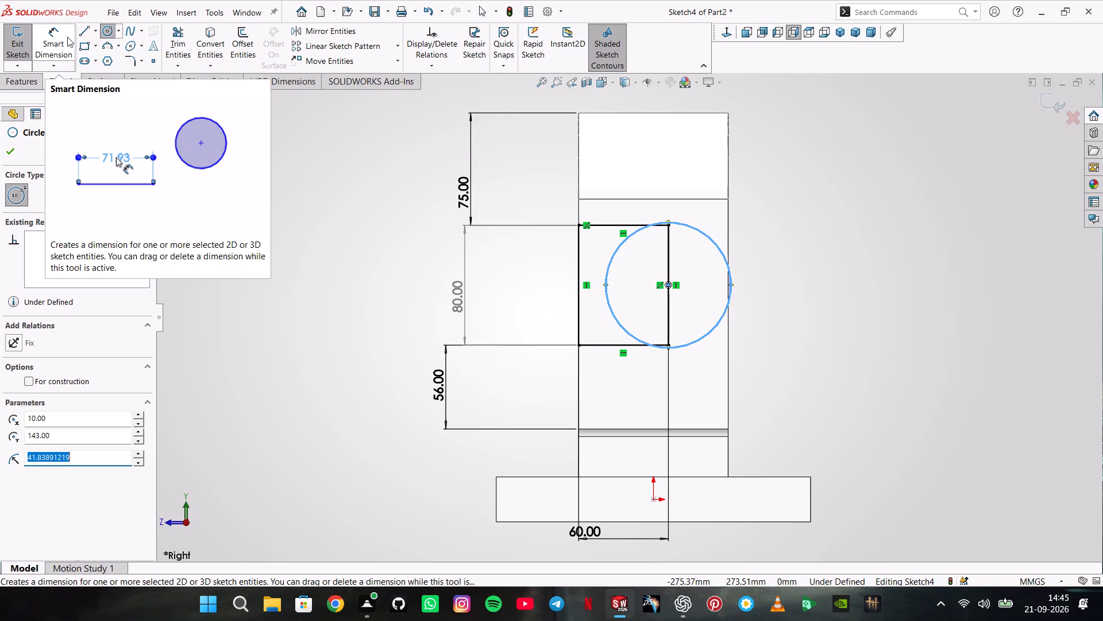
{"action": "left_click", "coordinate": [63, 32]}
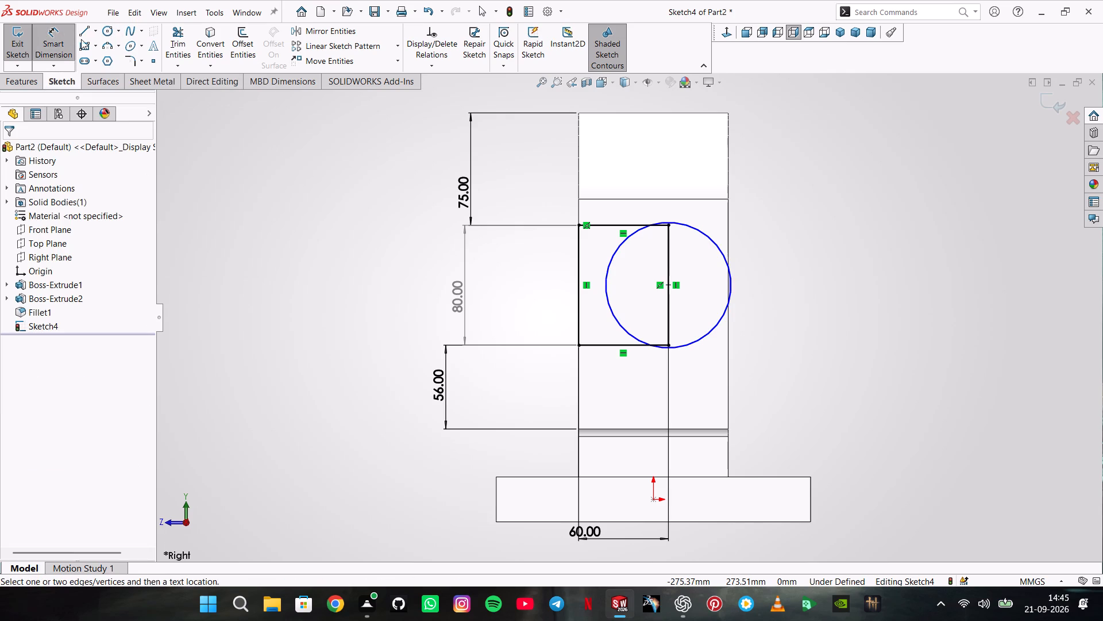
{"action": "left_click", "coordinate": [704, 231]}
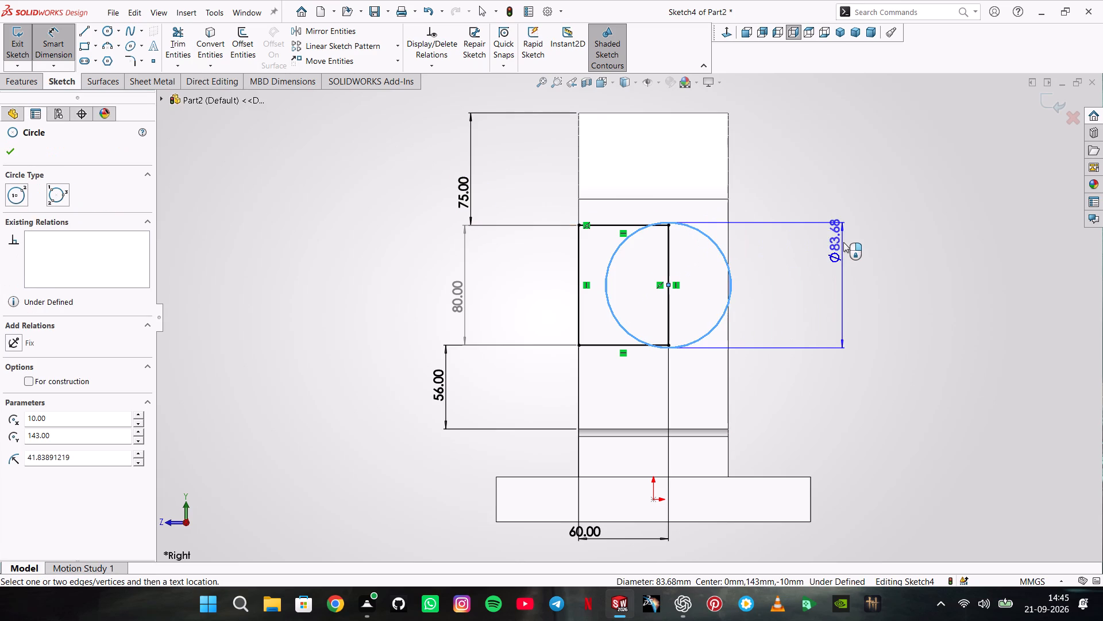
{"action": "left_click", "coordinate": [843, 242]}
{"action": "type", "text": "80"}
{"action": "key", "text": "Return"}
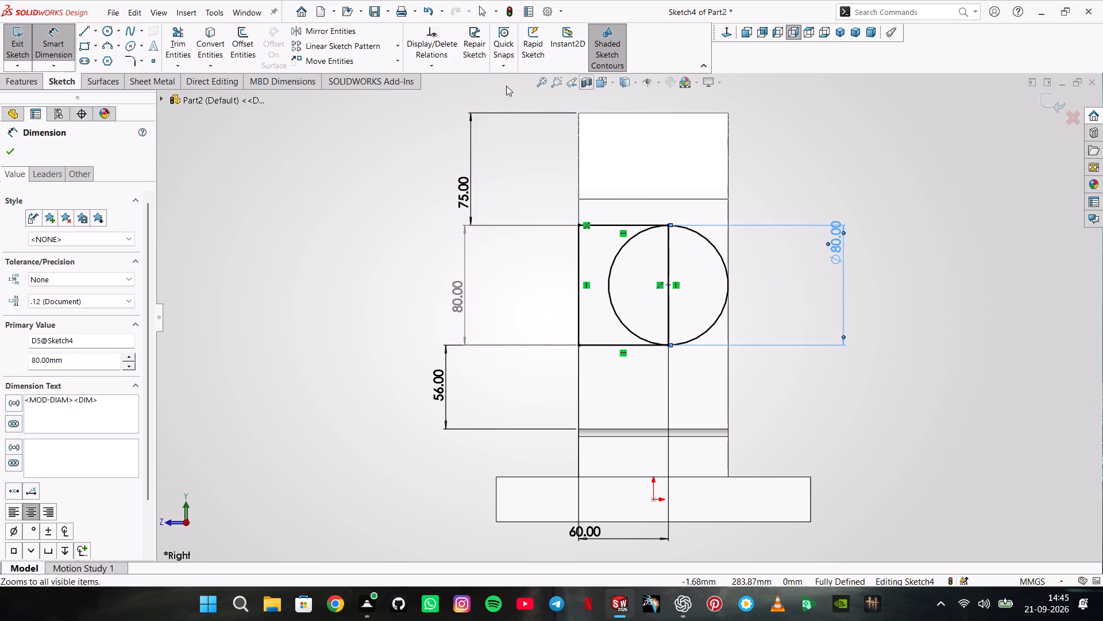
Trim away the rectangle's inner vertical edge and the half circle inside the rectangle, leaving a closed D-shaped profile.
{"action": "left_click", "coordinate": [167, 30]}
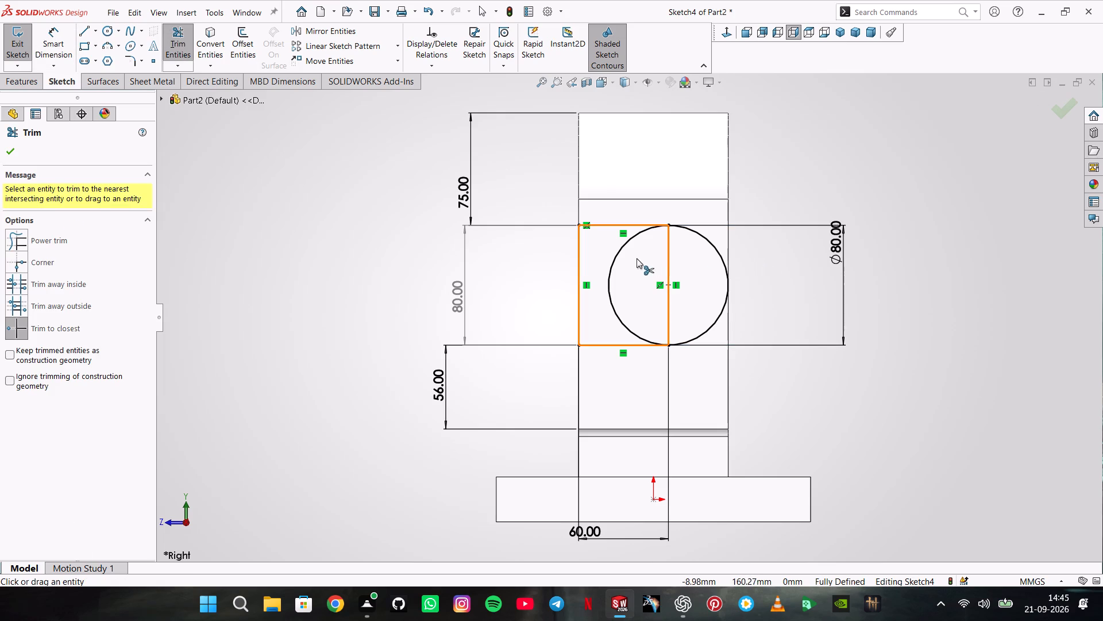
{"action": "left_click", "coordinate": [668, 243]}
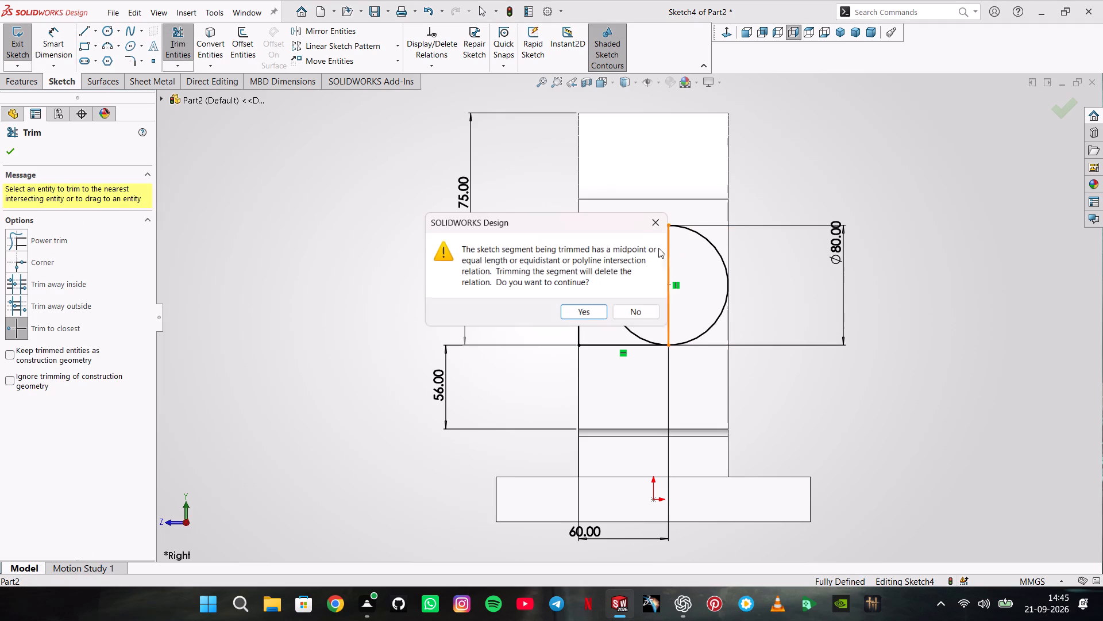
{"action": "left_click", "coordinate": [597, 316]}
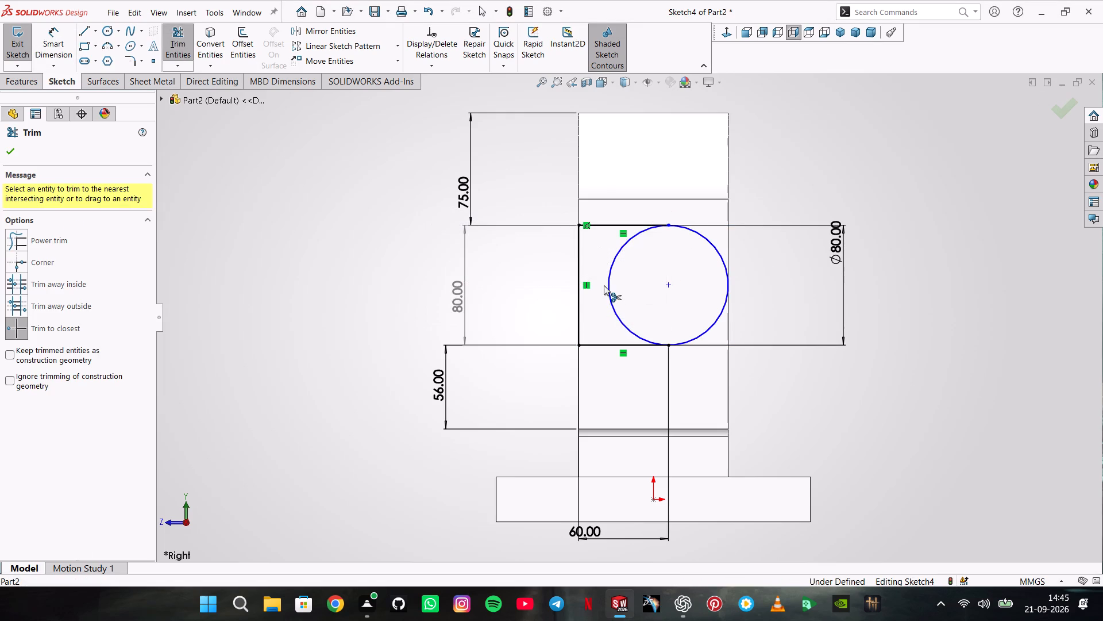
{"action": "left_click", "coordinate": [608, 282]}
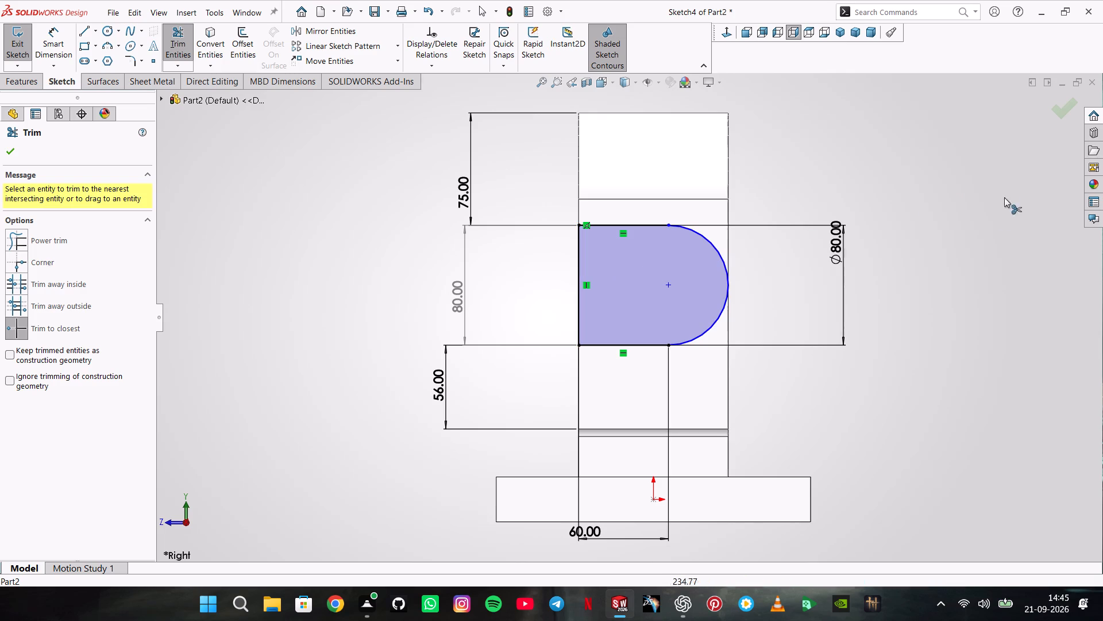
{"action": "scroll", "coordinate": [730, 255], "scroll_direction": "down", "scroll_amount": 5}
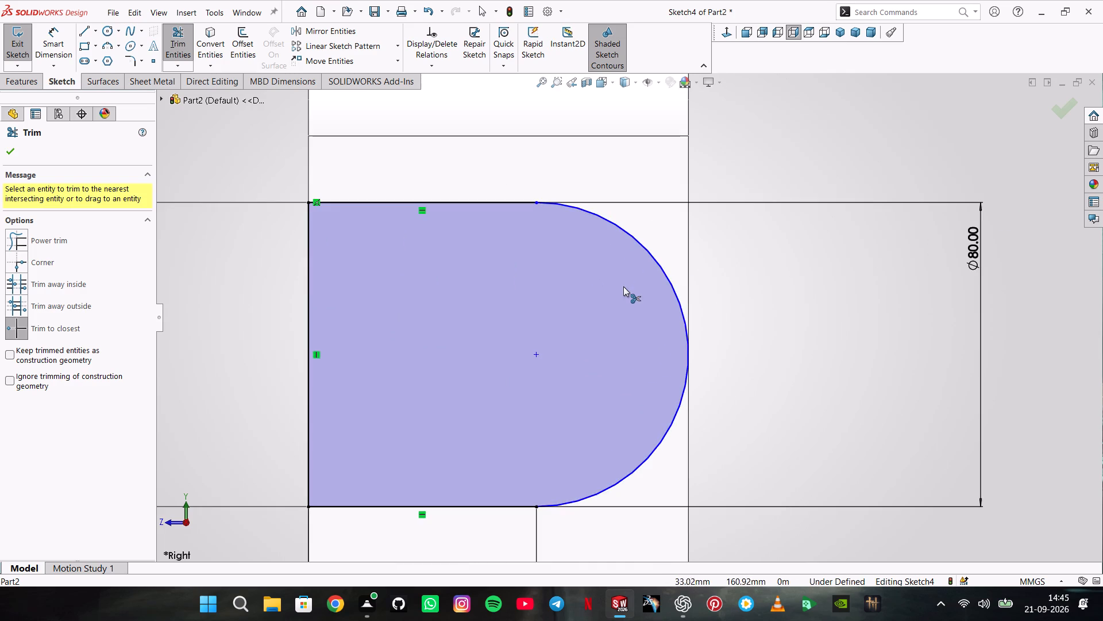
{"action": "scroll", "coordinate": [622, 286], "scroll_direction": "up", "scroll_amount": 4}
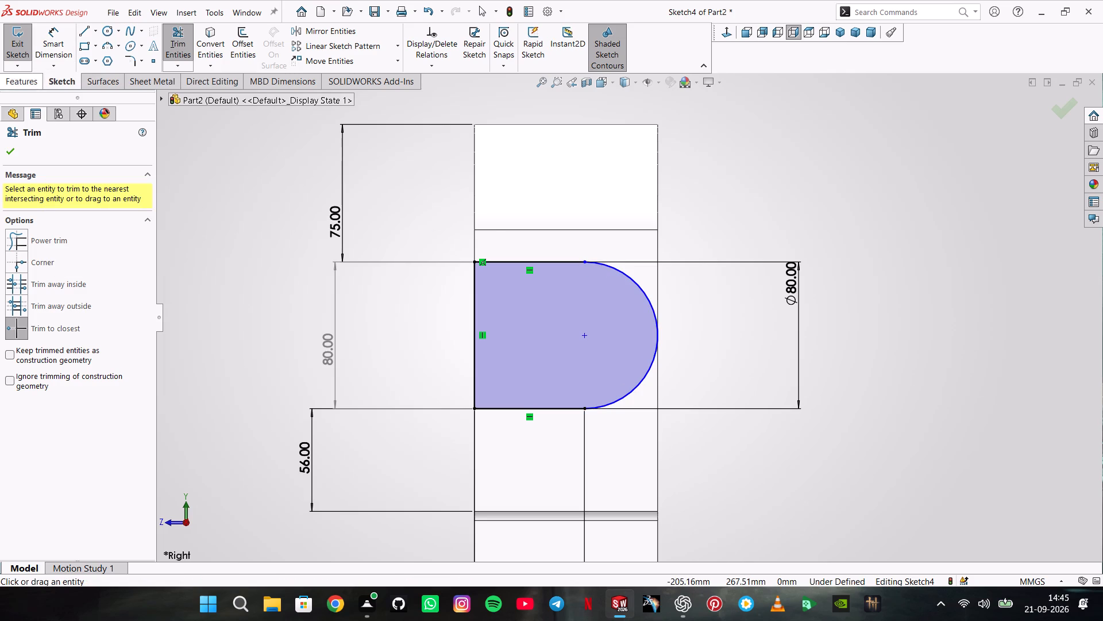
{"action": "left_click", "coordinate": [11, 150]}
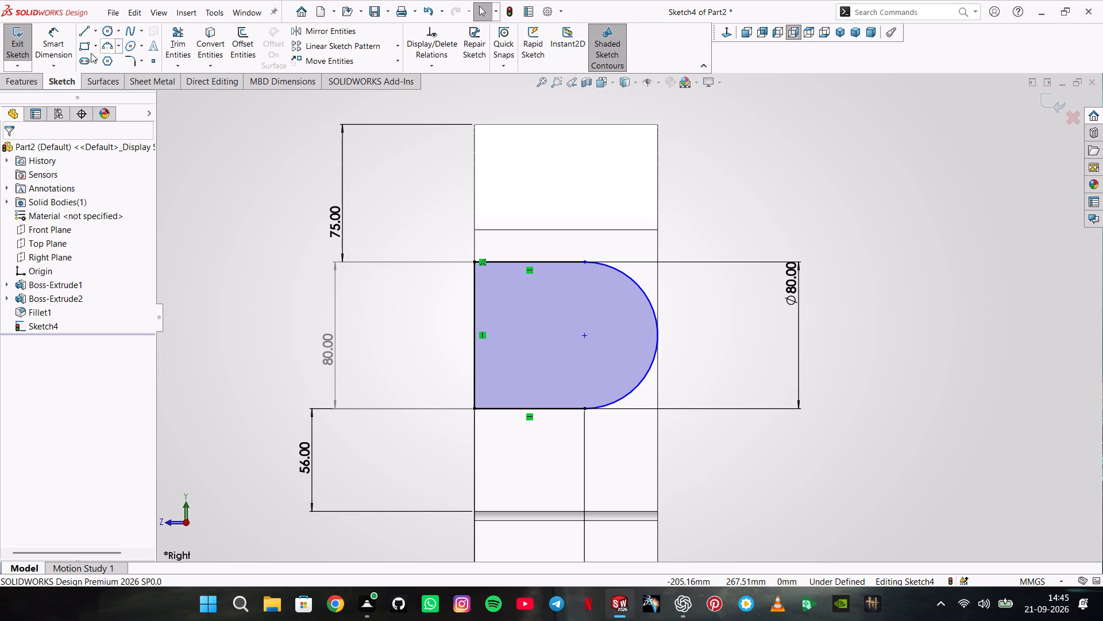
Extrude-cut the D-shaped profile 150 mm with a Mid Plane end condition, keeping all bodies.
{"action": "left_click", "coordinate": [43, 80]}
{"action": "left_click", "coordinate": [230, 38]}
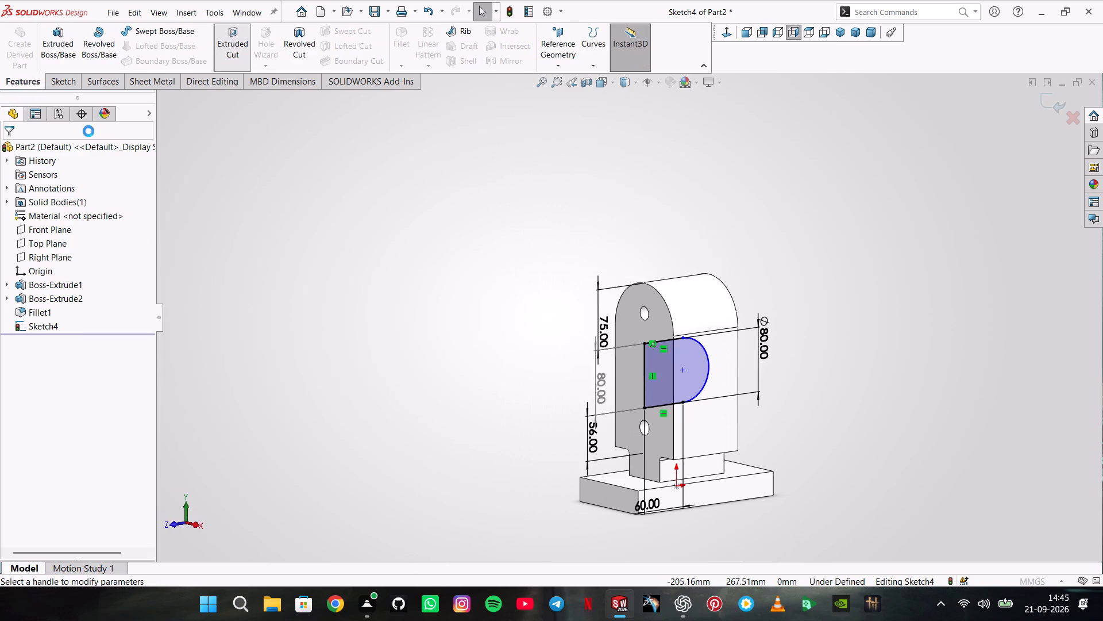
{"action": "left_click", "coordinate": [79, 228]}
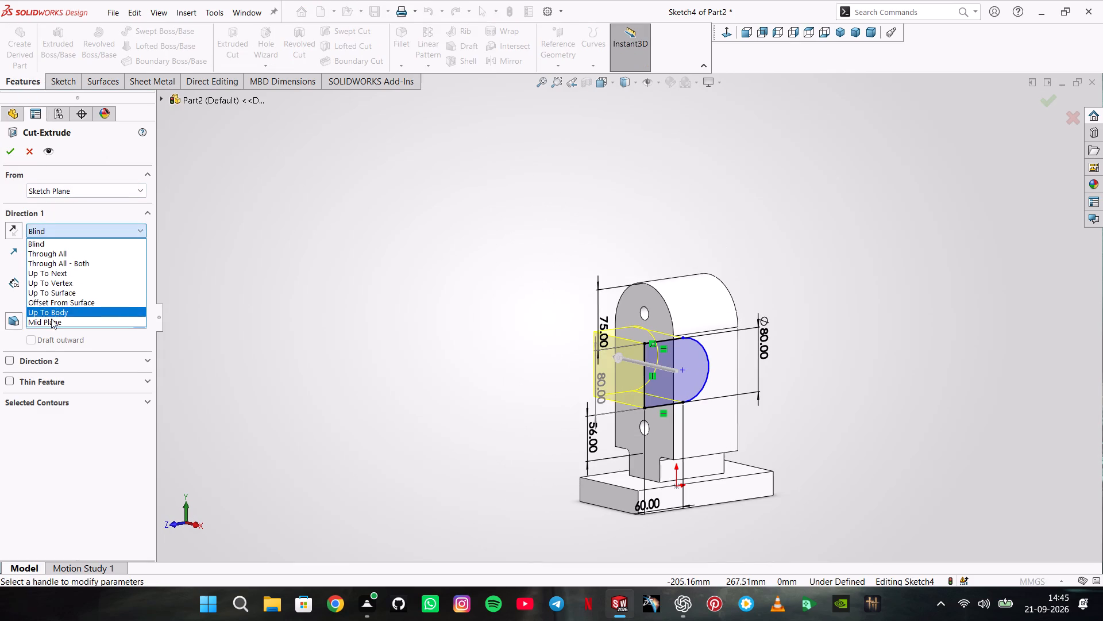
{"action": "left_click", "coordinate": [51, 319]}
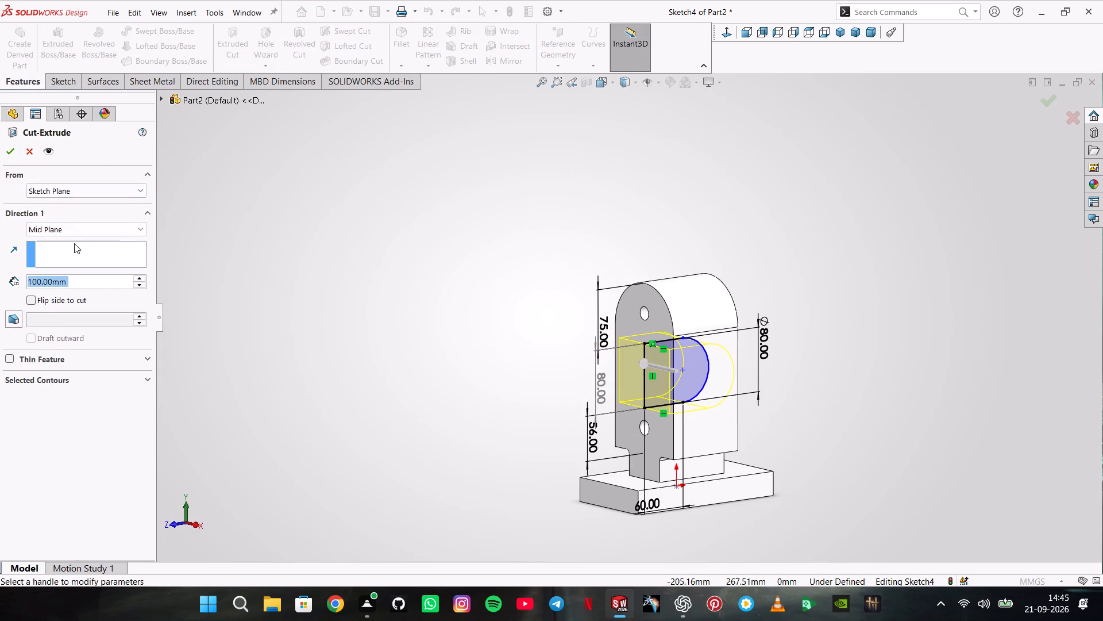
{"action": "triple_click", "coordinate": [133, 277]}
{"action": "double_click", "coordinate": [133, 277]}
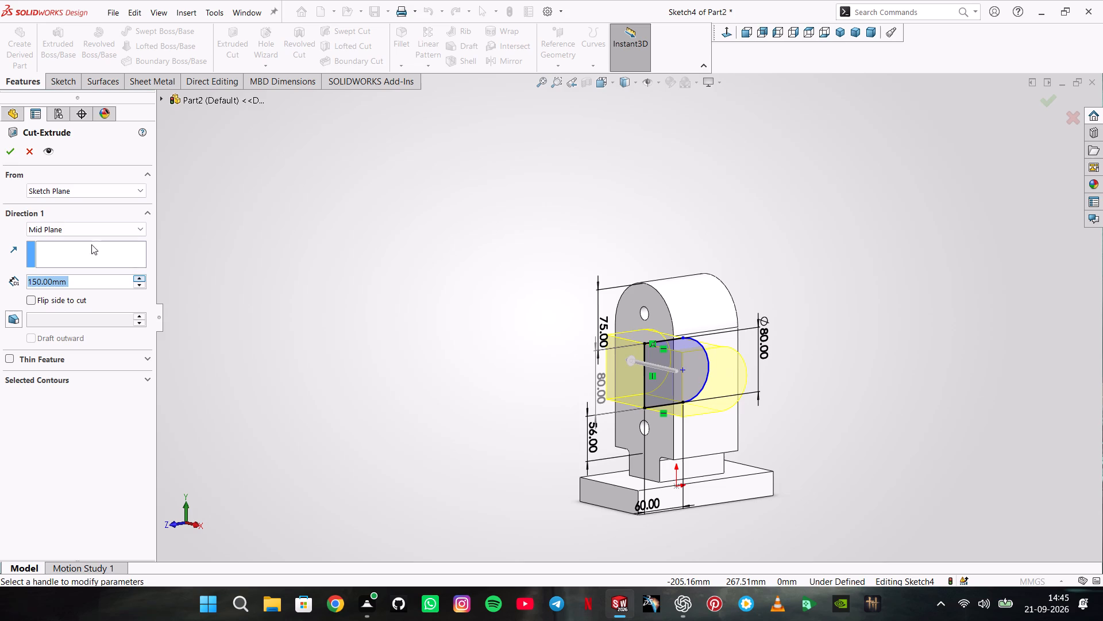
{"action": "left_click", "coordinate": [11, 148]}
{"action": "left_click", "coordinate": [433, 254]}
{"action": "middle_click", "coordinate": [458, 256]}
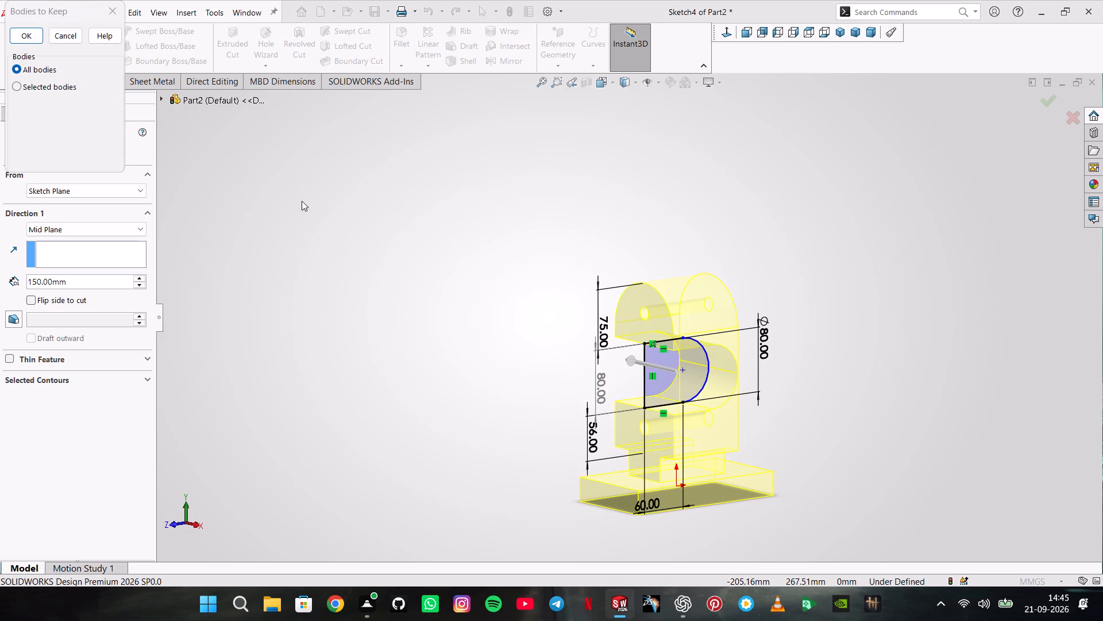
{"action": "left_click", "coordinate": [36, 33]}
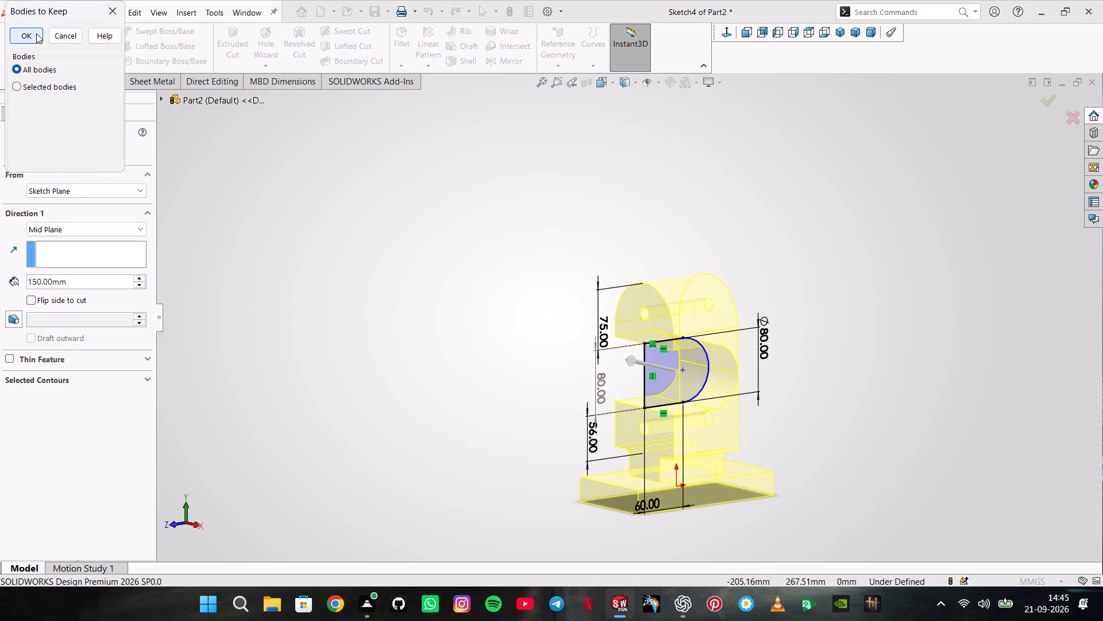
Start a sketch on the Right Plane and draw a center rectangle, about 35 by 78 mm, centred where the slot's arc meets the body's outer edge.
{"action": "scroll", "coordinate": [426, 191], "scroll_direction": "up", "scroll_amount": 1}
{"action": "left_click", "coordinate": [423, 186]}
{"action": "middle_click_drag", "start_coordinate": [523, 225], "coordinate": [480, 217]}
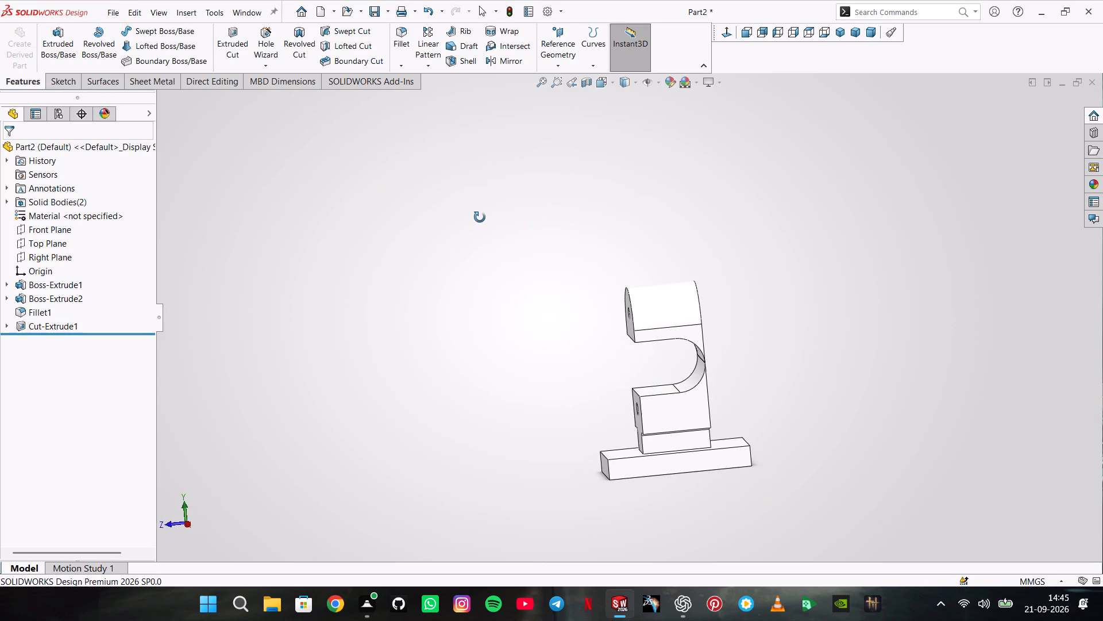
{"action": "middle_click_drag", "start_coordinate": [480, 217], "coordinate": [478, 217]}
{"action": "scroll", "coordinate": [628, 278], "scroll_direction": "down", "scroll_amount": 4}
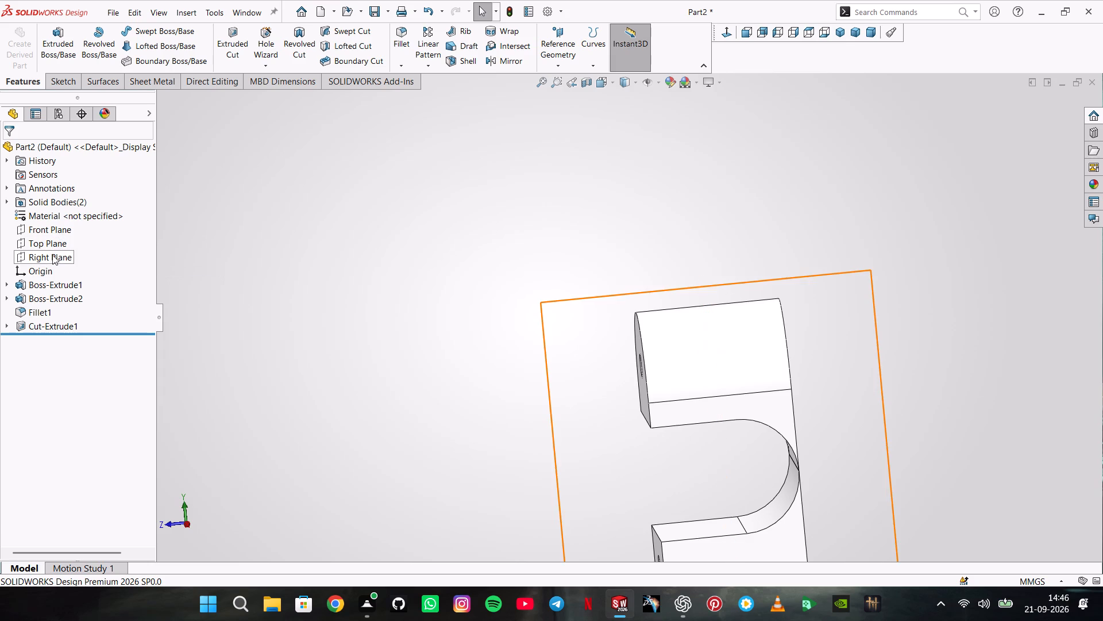
{"action": "left_click", "coordinate": [52, 257]}
{"action": "left_click", "coordinate": [61, 241]}
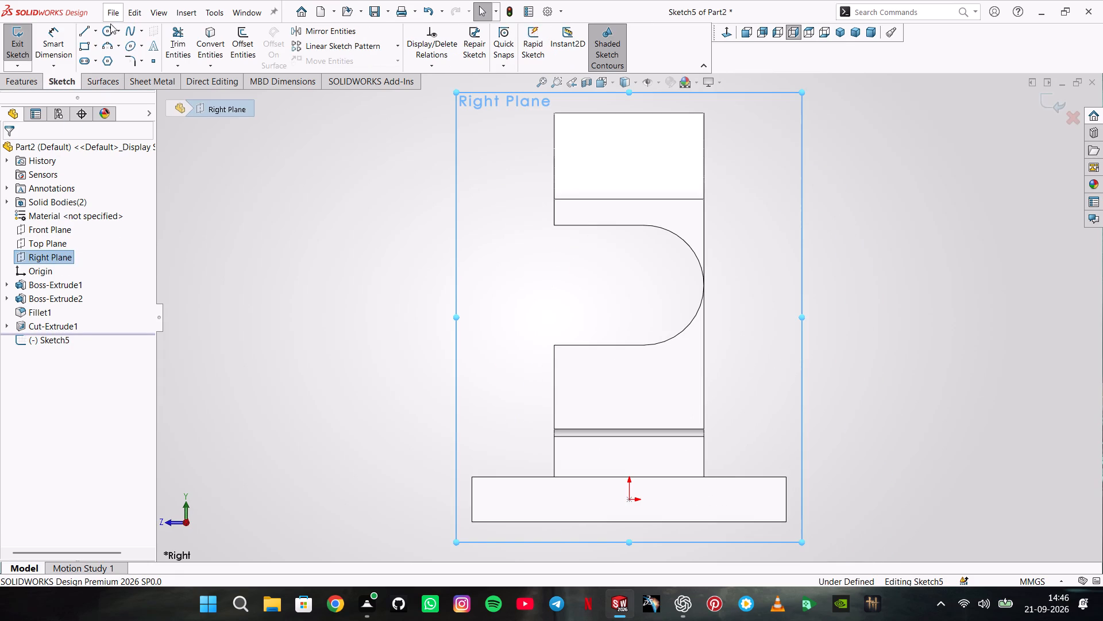
{"action": "left_click", "coordinate": [84, 48]}
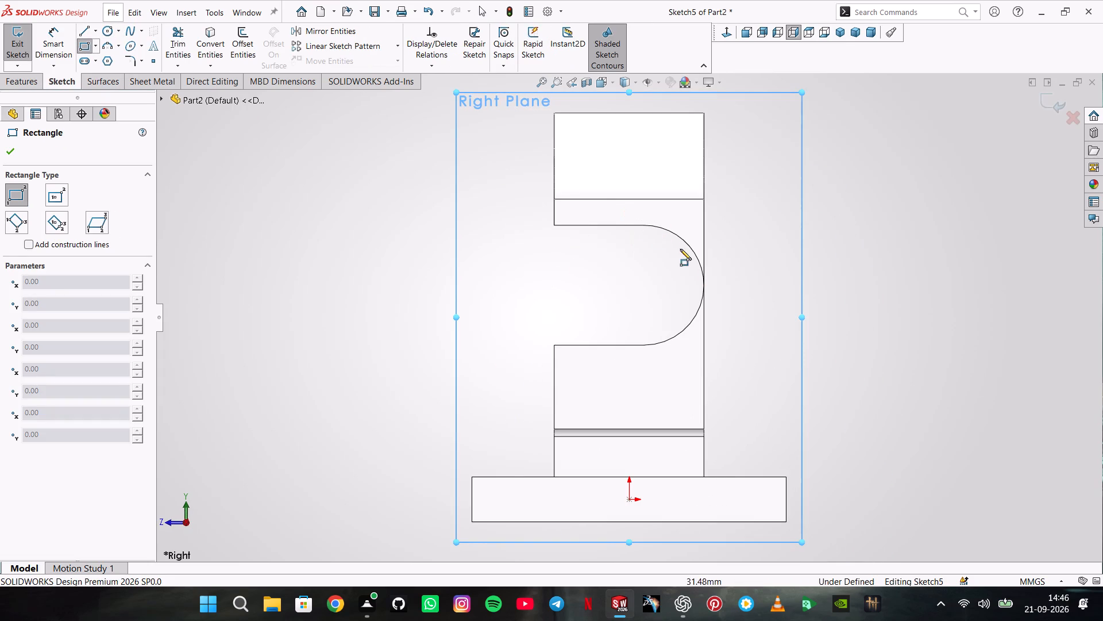
{"action": "left_click", "coordinate": [94, 47]}
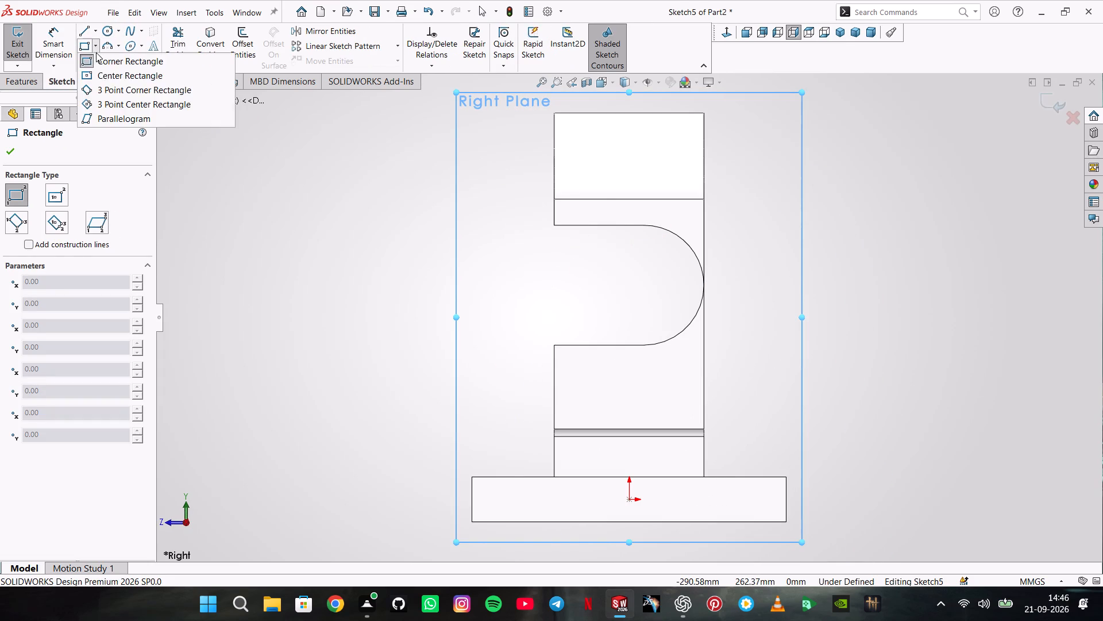
{"action": "left_click", "coordinate": [103, 73]}
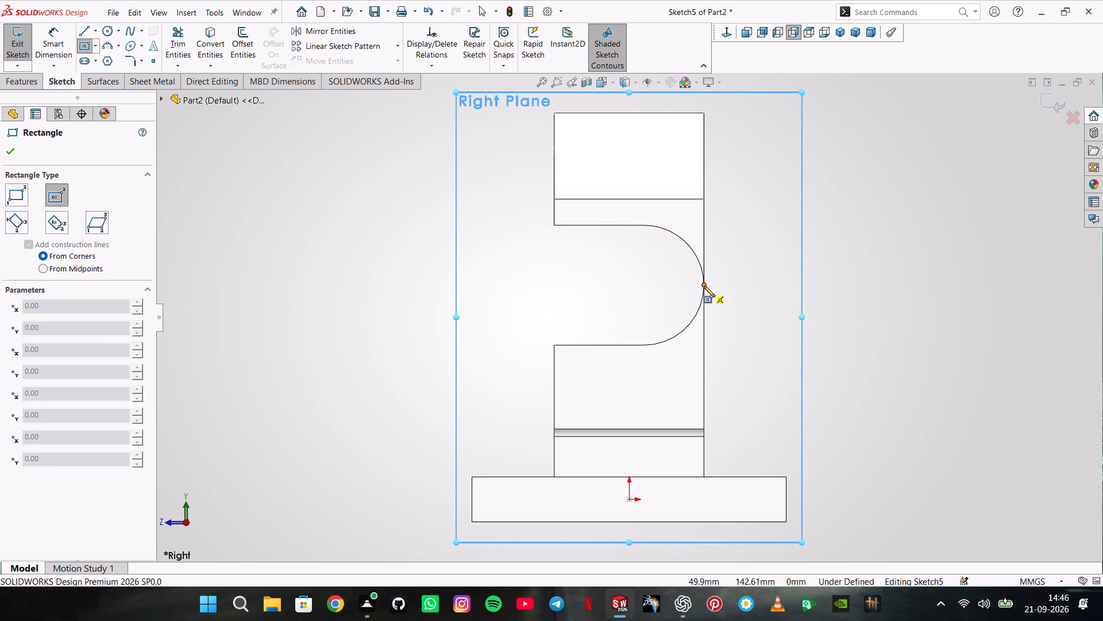
{"action": "left_click", "coordinate": [704, 286]}
{"action": "left_click", "coordinate": [730, 227]}
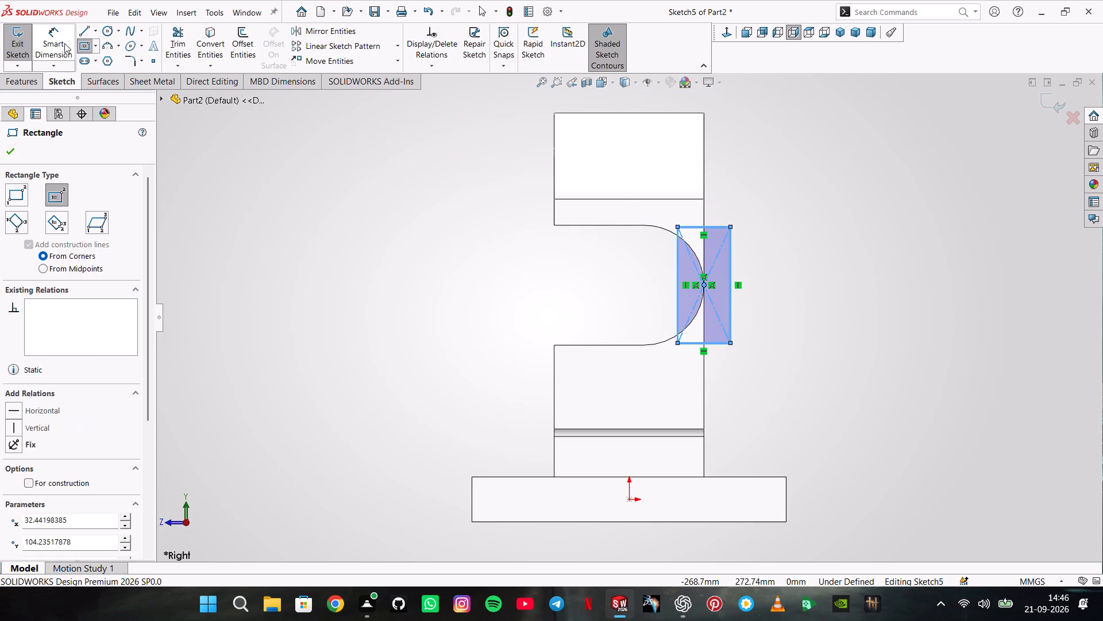
Add a width dimension to the rectangle's top edge.
{"action": "left_click", "coordinate": [64, 43]}
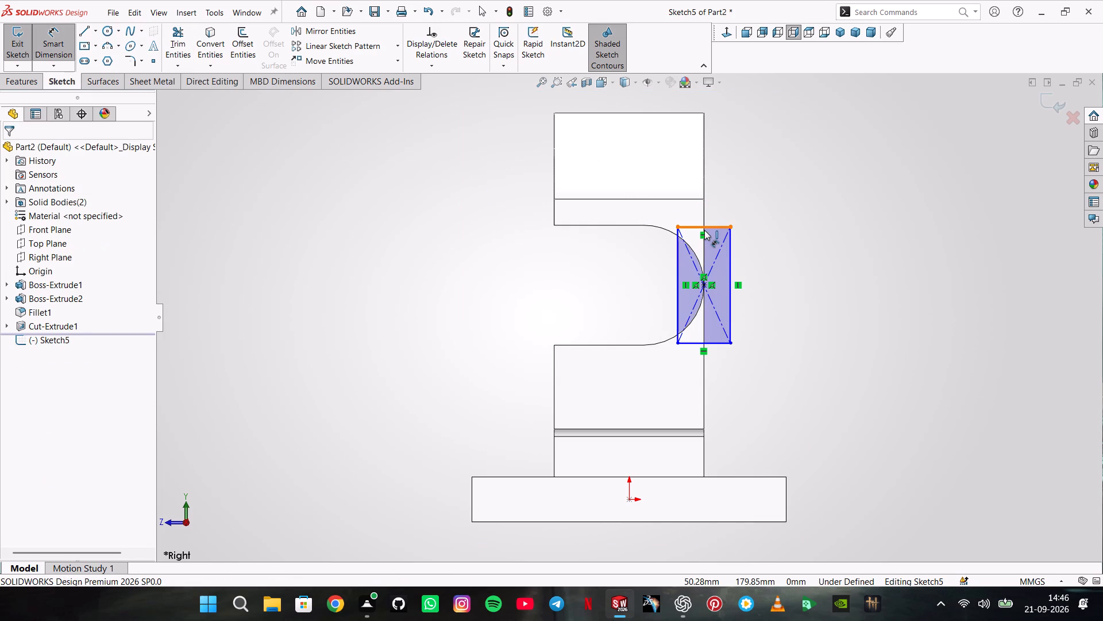
{"action": "left_click", "coordinate": [707, 228]}
{"action": "left_click", "coordinate": [724, 181]}
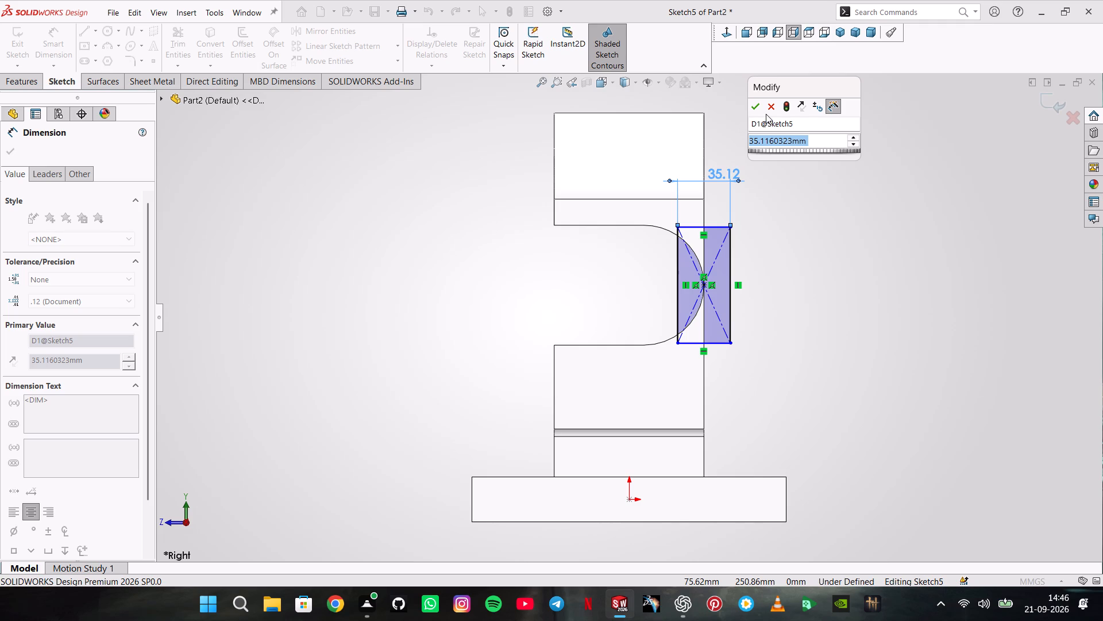
{"action": "key", "text": "grave"}
{"action": "key", "text": "grave"}
{"action": "key", "text": "Escape"}
{"action": "key", "text": "Escape"}
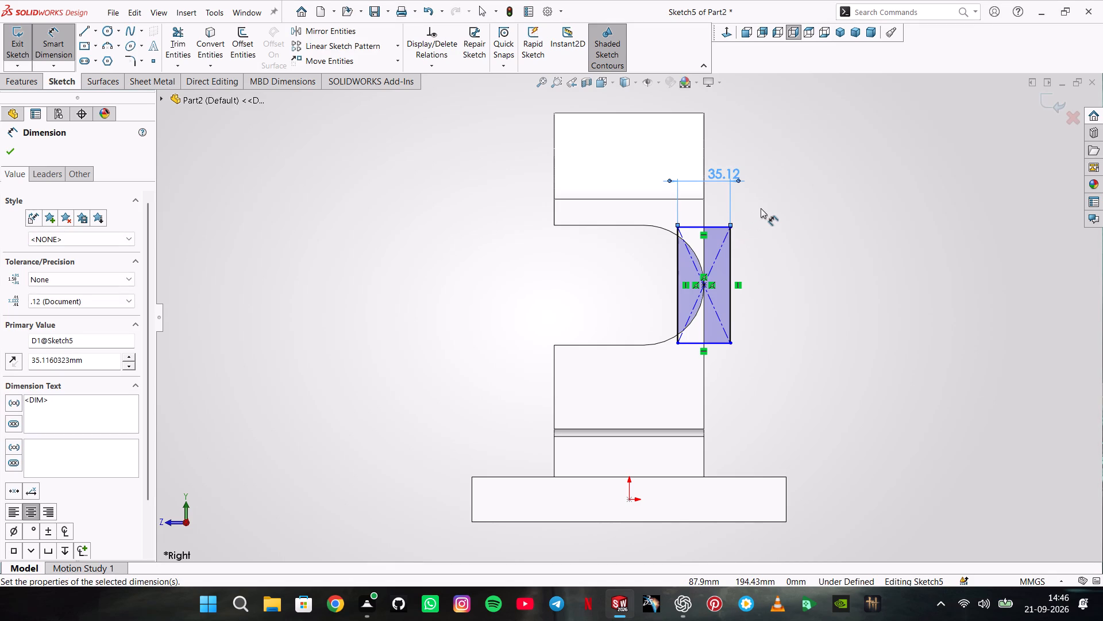
{"action": "key", "text": "8"}
{"action": "key", "text": "Return"}
Dimension the rectangle's height as 45 mm and set its width to 8 mm.
{"action": "left_click", "coordinate": [732, 237]}
{"action": "left_click", "coordinate": [768, 237]}
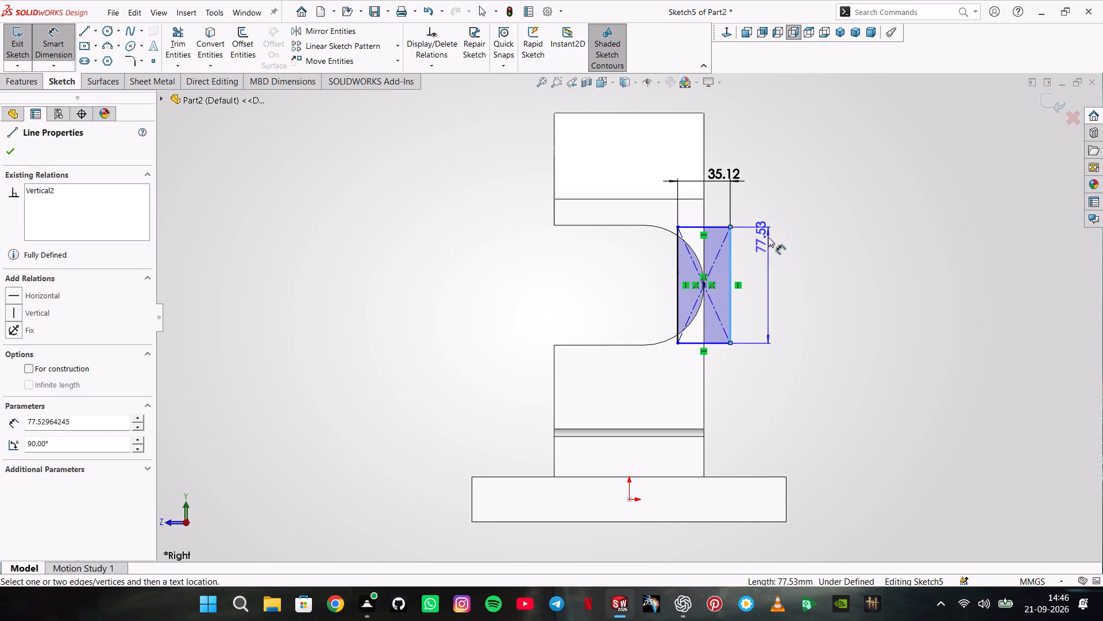
{"action": "type", "text": "45"}
{"action": "key", "text": "Return"}
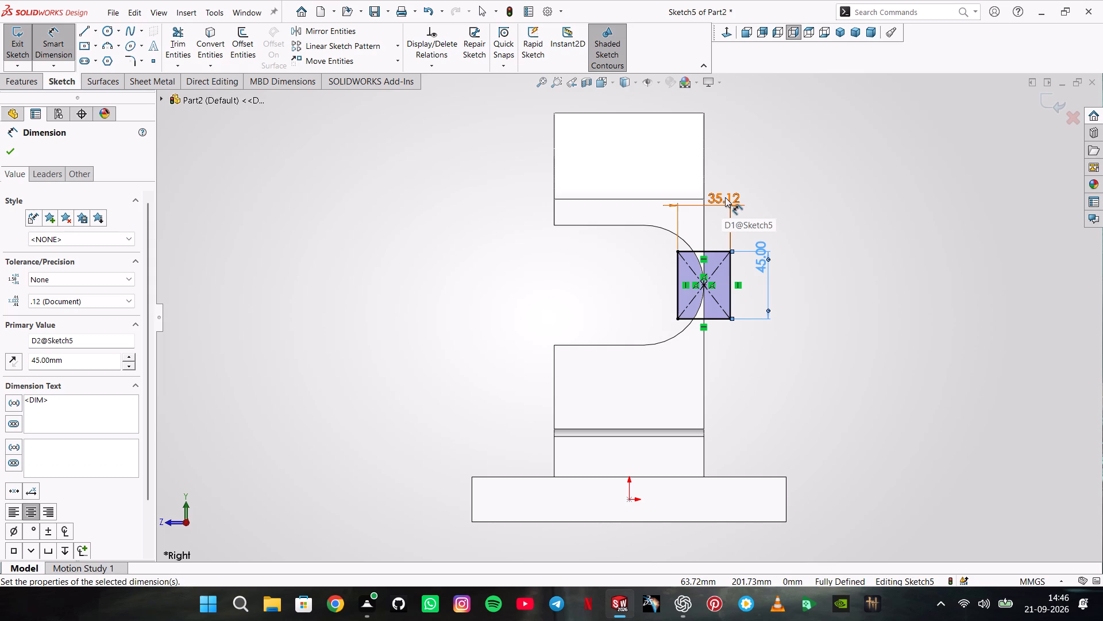
{"action": "left_click_drag", "start_coordinate": [725, 197], "coordinate": [711, 200]}
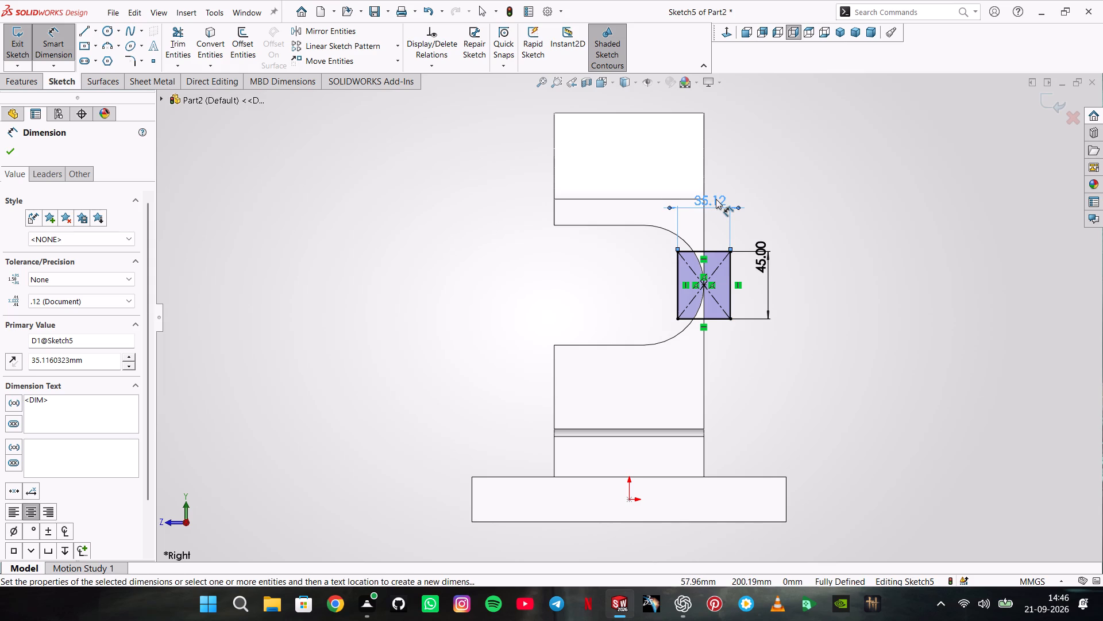
{"action": "double_click", "coordinate": [716, 199]}
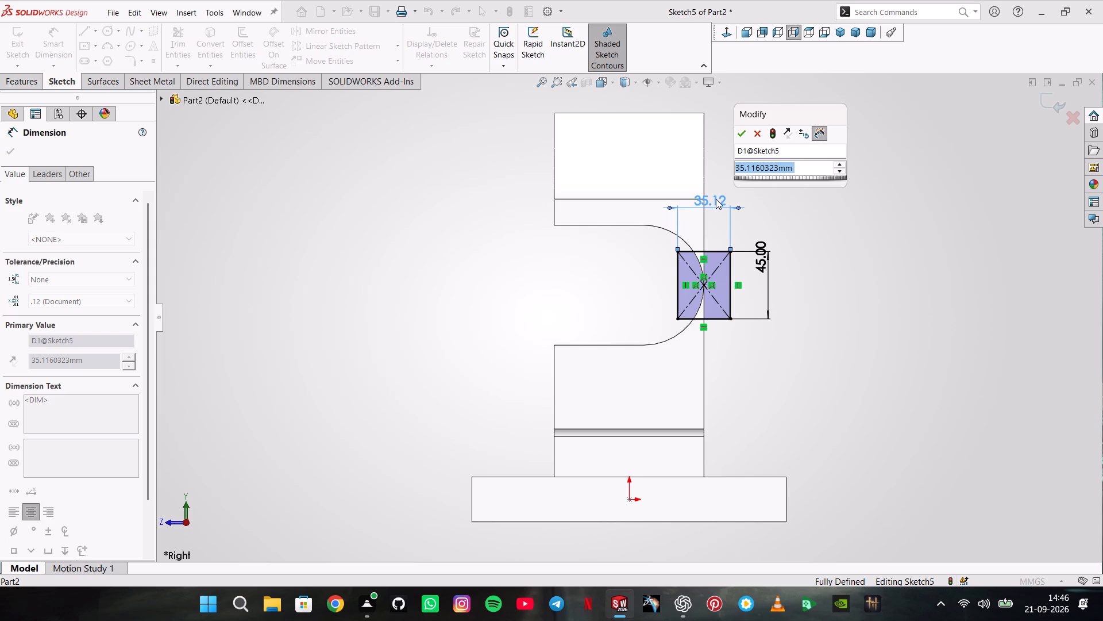
{"action": "key", "text": "8"}
{"action": "key", "text": "Return"}
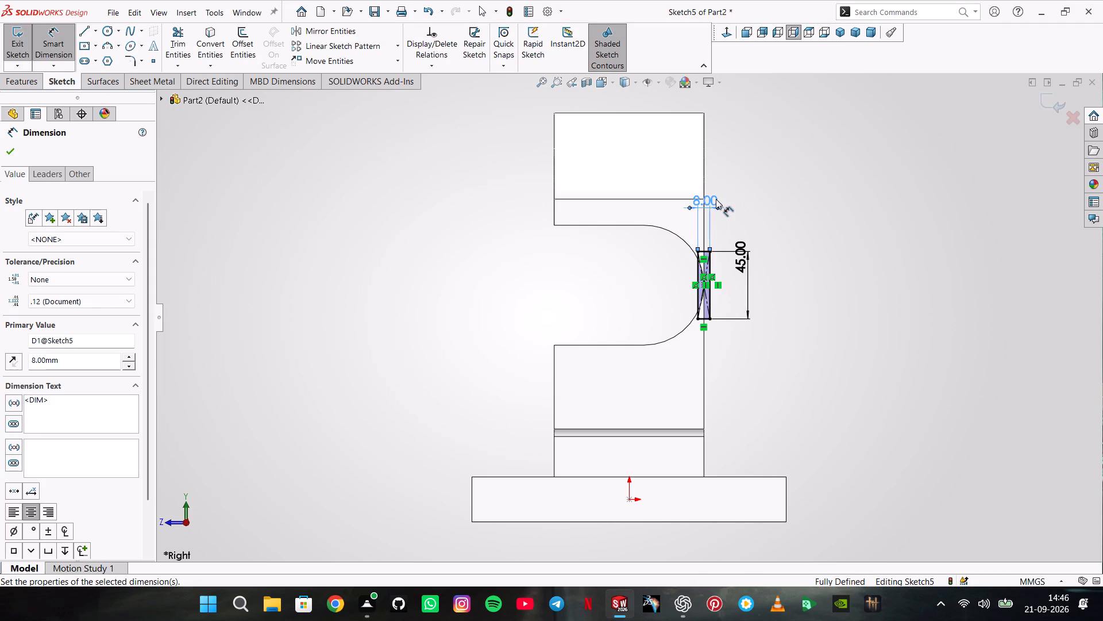
Delete the relations at the rectangle's centre and the vertical relation on its edge nearest the slot.
{"action": "scroll", "coordinate": [703, 239], "scroll_direction": "down", "scroll_amount": 5}
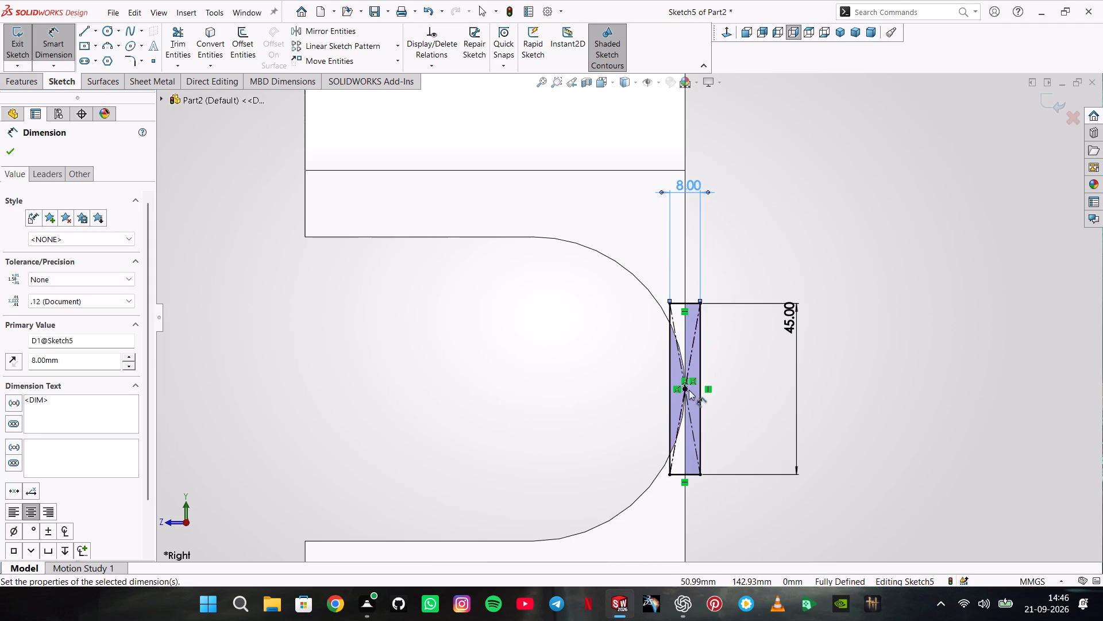
{"action": "scroll", "coordinate": [692, 387], "scroll_direction": "down", "scroll_amount": 3}
{"action": "key", "text": "Escape"}
{"action": "left_click", "coordinate": [677, 367]}
{"action": "left_click", "coordinate": [667, 366]}
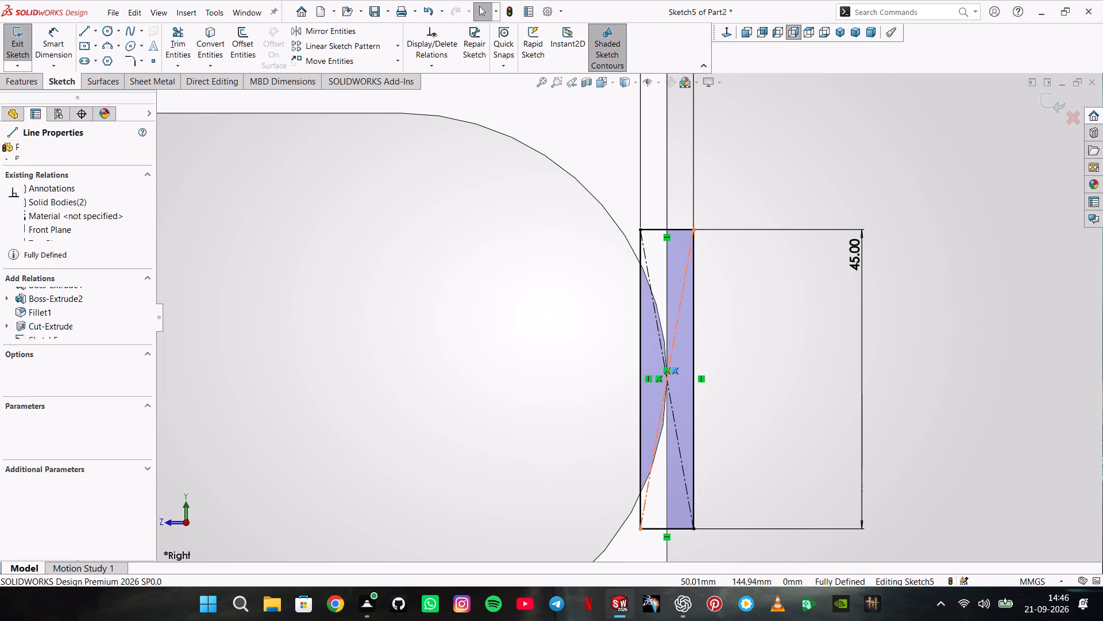
{"action": "left_click", "coordinate": [677, 370]}
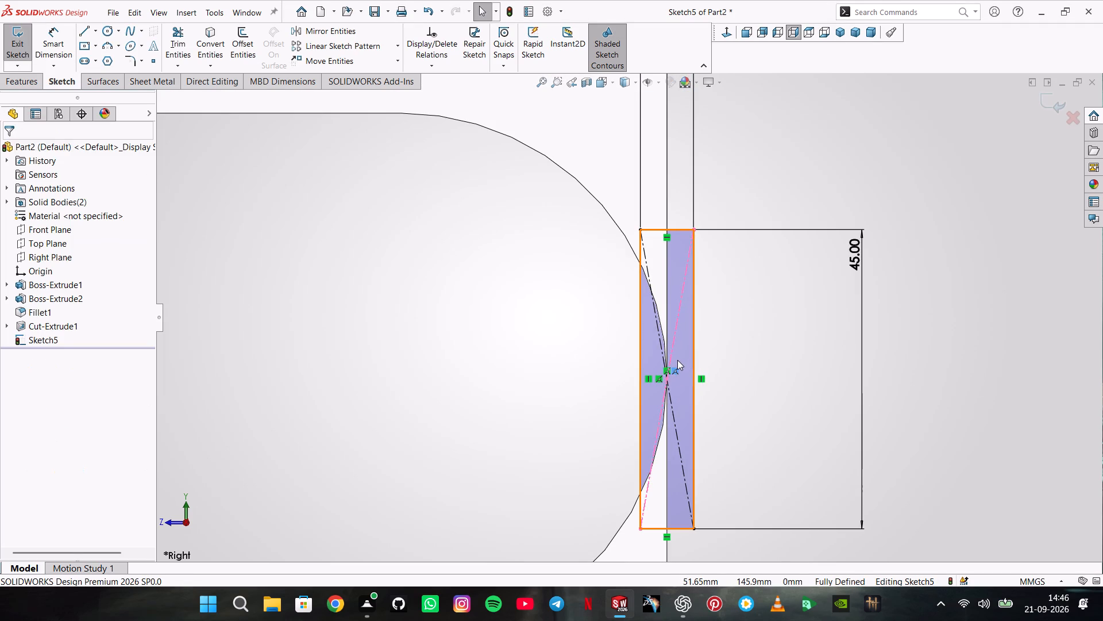
{"action": "key", "text": "Delete"}
{"action": "left_click", "coordinate": [659, 378]}
{"action": "key", "text": "Delete"}
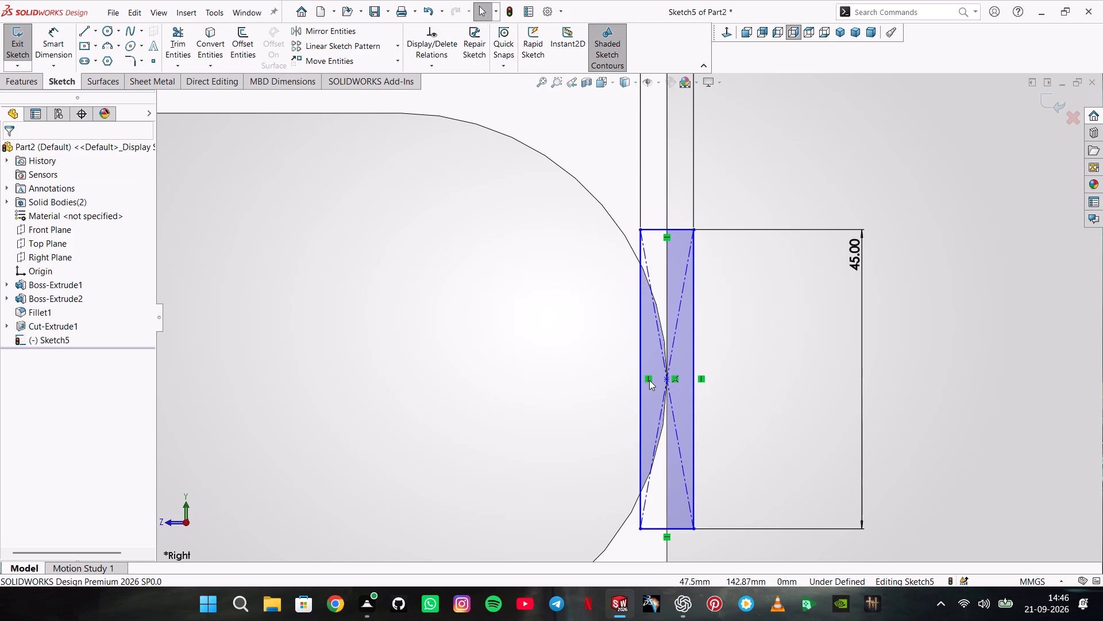
{"action": "left_click", "coordinate": [649, 380]}
{"action": "key", "text": "Delete"}
{"action": "left_click", "coordinate": [677, 378]}
{"action": "key", "text": "Delete"}
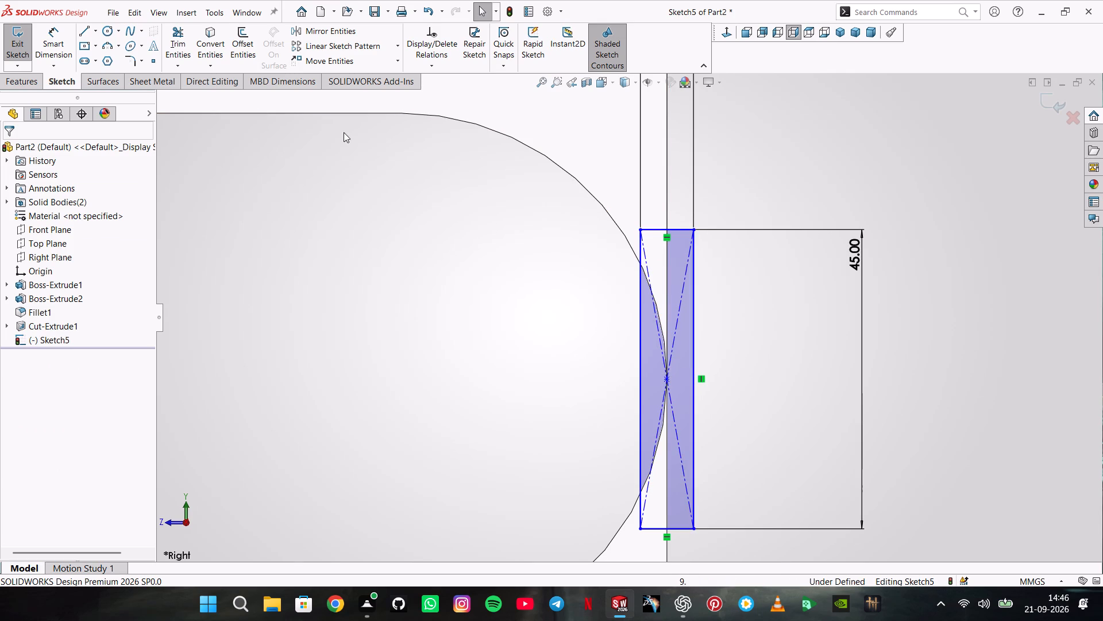
Set a 0 mm distance between the rectangle's slot-side vertical edge and the body's outer vertical edge.
{"action": "left_click", "coordinate": [73, 26]}
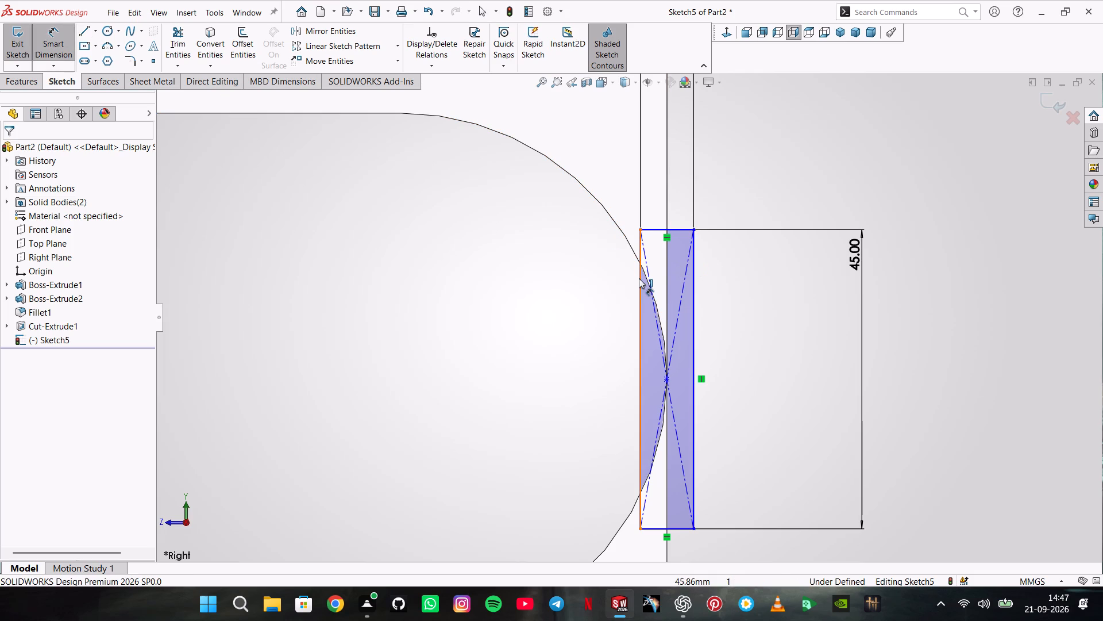
{"action": "left_click", "coordinate": [639, 278]}
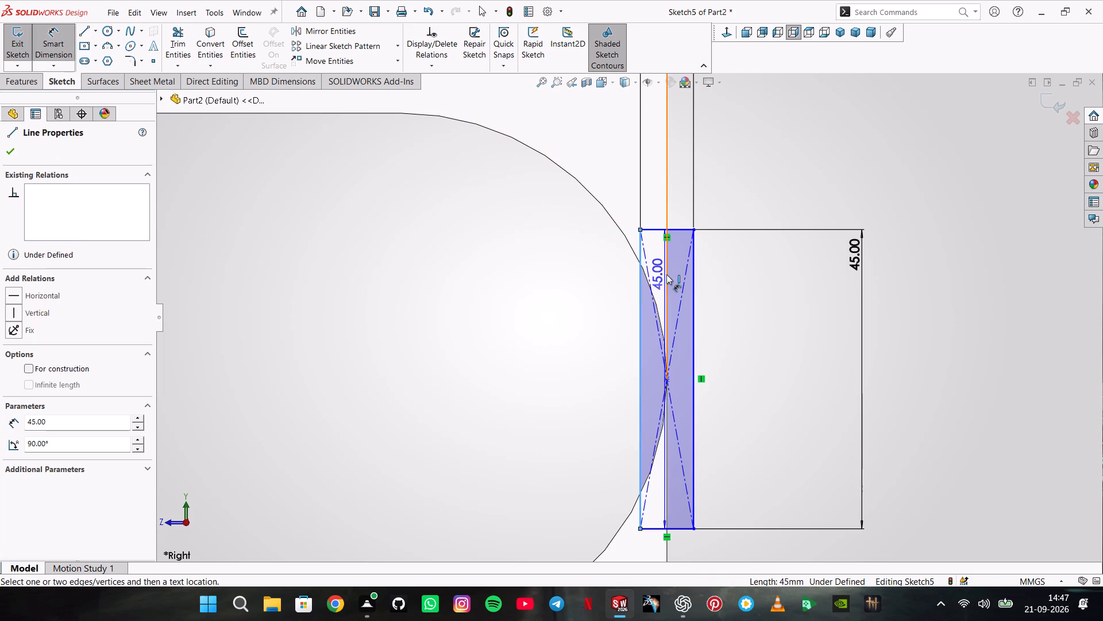
{"action": "left_click", "coordinate": [666, 274]}
{"action": "left_click", "coordinate": [655, 204]}
{"action": "key", "text": "0"}
{"action": "key", "text": "Return"}
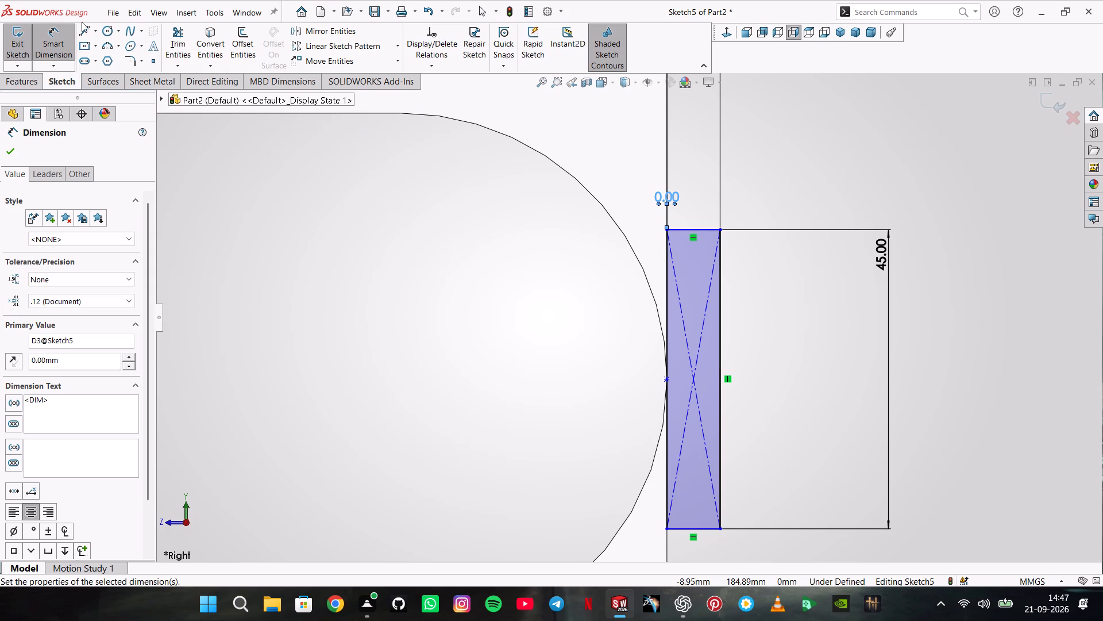
Extrude the 8 × 45 mm strip rectangle with the Mid Plane condition to a 115 mm depth, merged with the body.
{"action": "left_click", "coordinate": [21, 80]}
{"action": "left_click", "coordinate": [55, 51]}
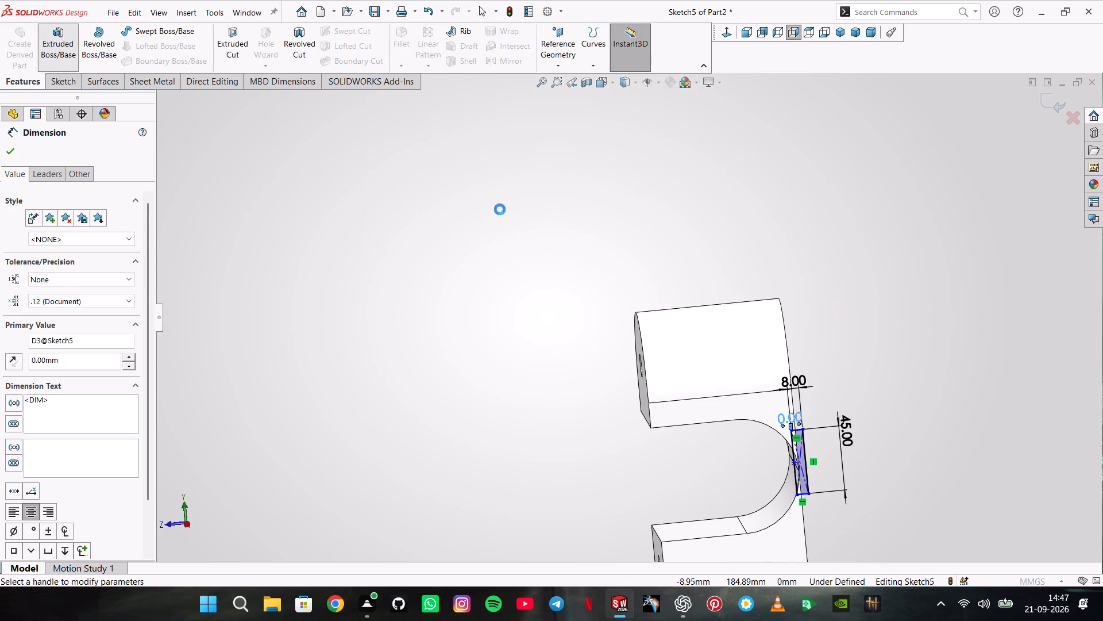
{"action": "middle_click_drag", "start_coordinate": [387, 345], "coordinate": [443, 352]}
{"action": "scroll", "coordinate": [443, 352], "scroll_direction": "up", "scroll_amount": 1}
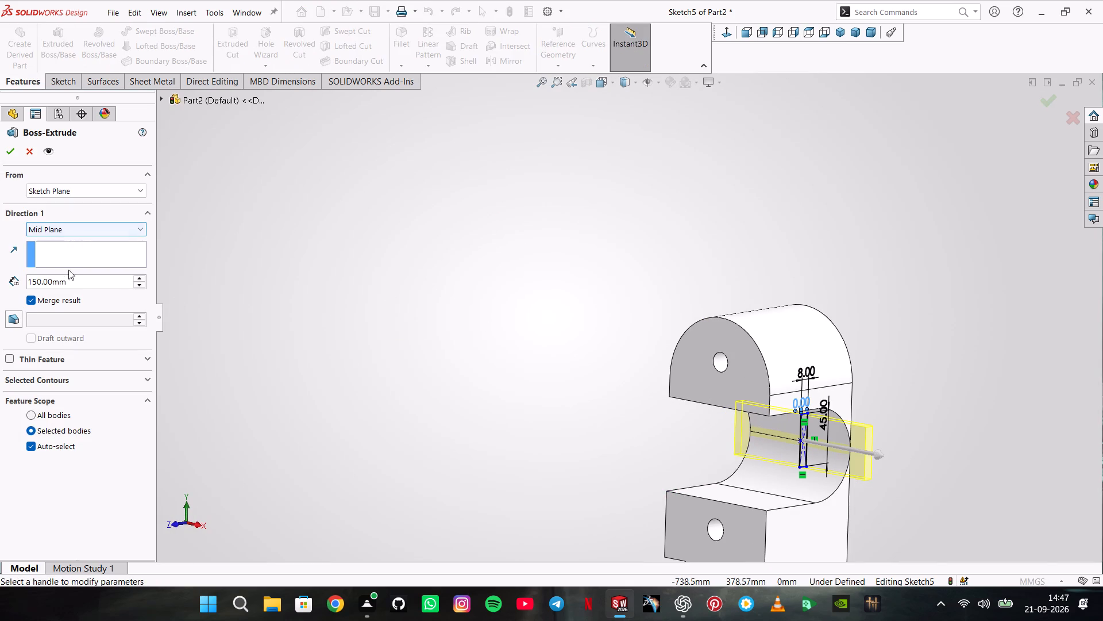
{"action": "double_click", "coordinate": [117, 283]}
{"action": "type", "text": "100"}
{"action": "key", "text": "Return"}
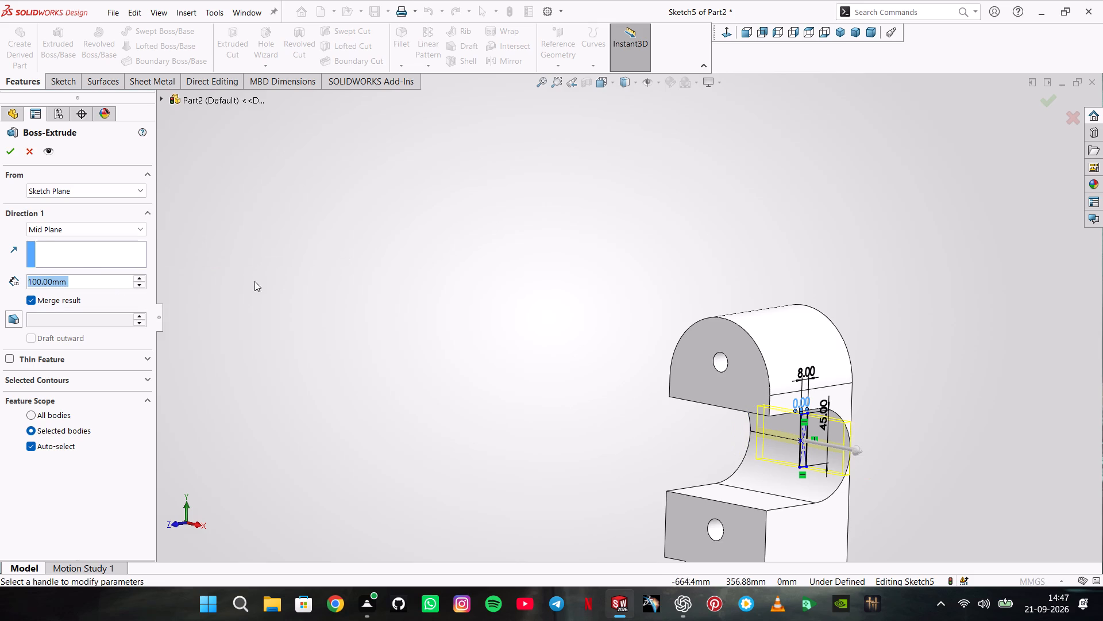
{"action": "middle_click_drag", "start_coordinate": [589, 316], "coordinate": [516, 305]}
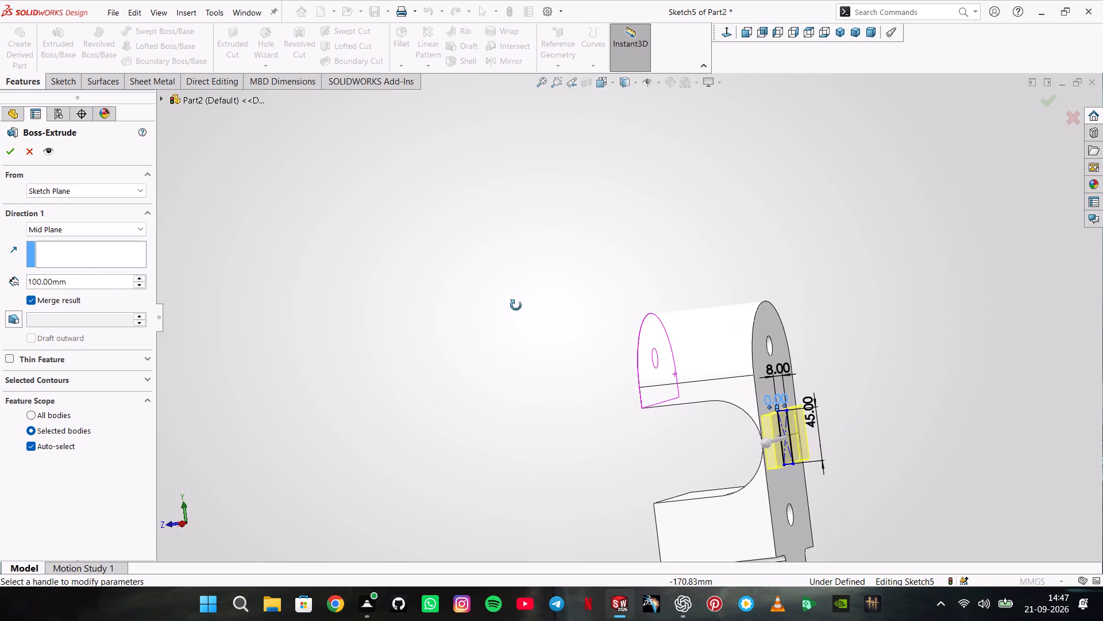
{"action": "middle_click_drag", "start_coordinate": [516, 305], "coordinate": [520, 305]}
{"action": "scroll", "coordinate": [741, 406], "scroll_direction": "down", "scroll_amount": 5}
{"action": "double_click", "coordinate": [115, 277]}
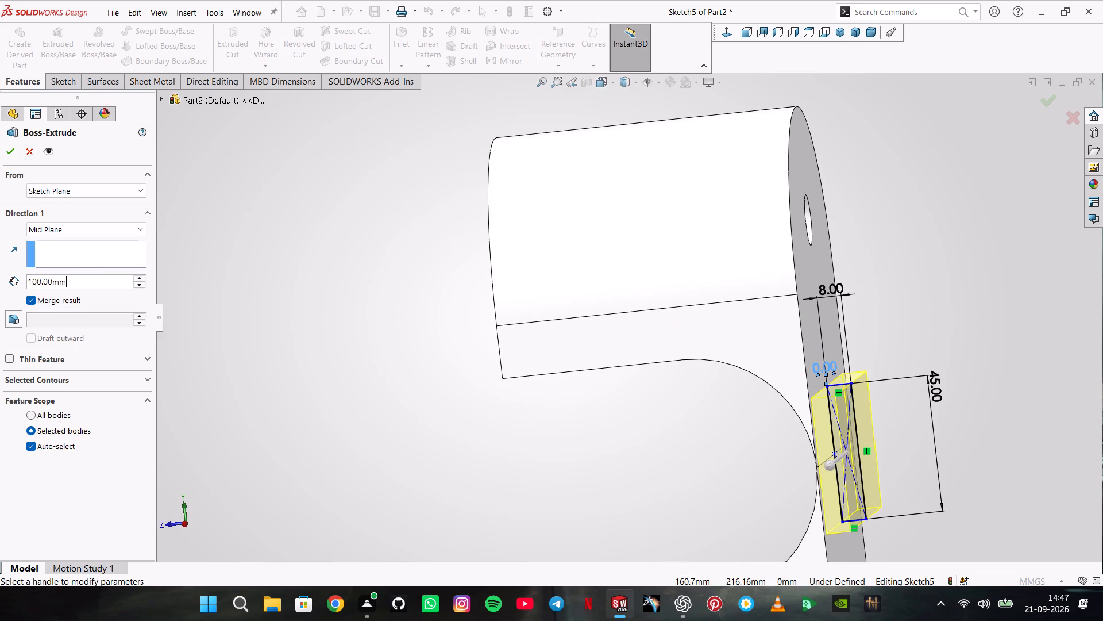
{"action": "type", "text": "115"}
{"action": "key", "text": "Return"}
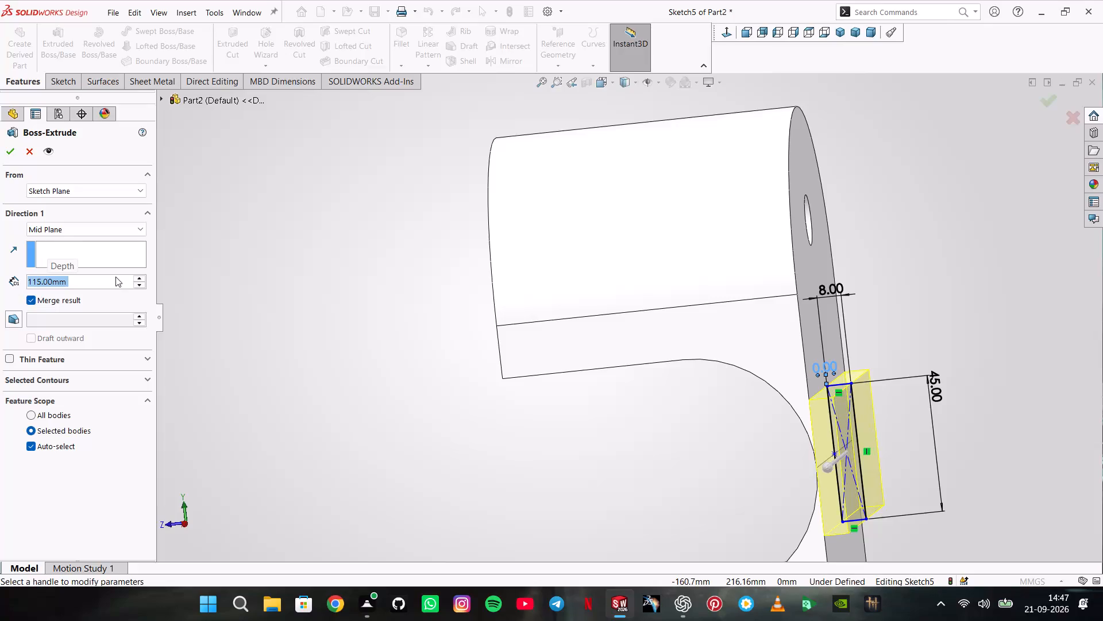
{"action": "key", "text": "Return"}
{"action": "left_click", "coordinate": [367, 254]}
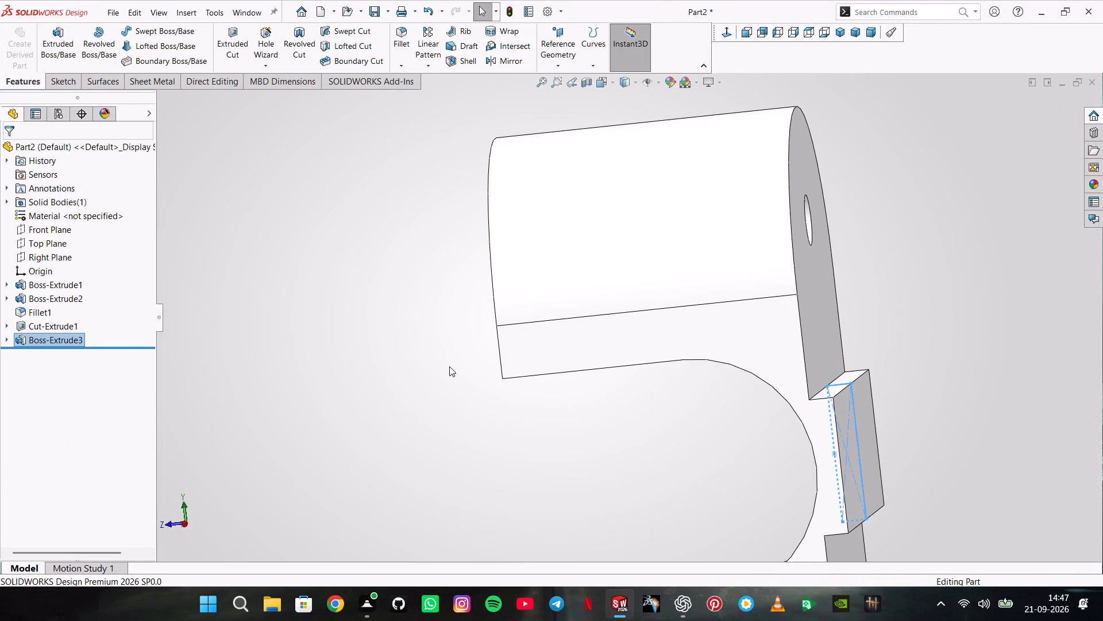
Start a constant-size fillet with a 20 mm radius on the edge where the upright's hole-side end face meets the base.
{"action": "middle_click_drag", "start_coordinate": [452, 367], "coordinate": [562, 338]}
{"action": "scroll", "coordinate": [562, 338], "scroll_direction": "up", "scroll_amount": 3}
{"action": "scroll", "coordinate": [591, 394], "scroll_direction": "up", "scroll_amount": 1}
{"action": "middle_click_drag", "start_coordinate": [591, 394], "coordinate": [534, 428]}
{"action": "scroll", "coordinate": [538, 438], "scroll_direction": "up", "scroll_amount": 2}
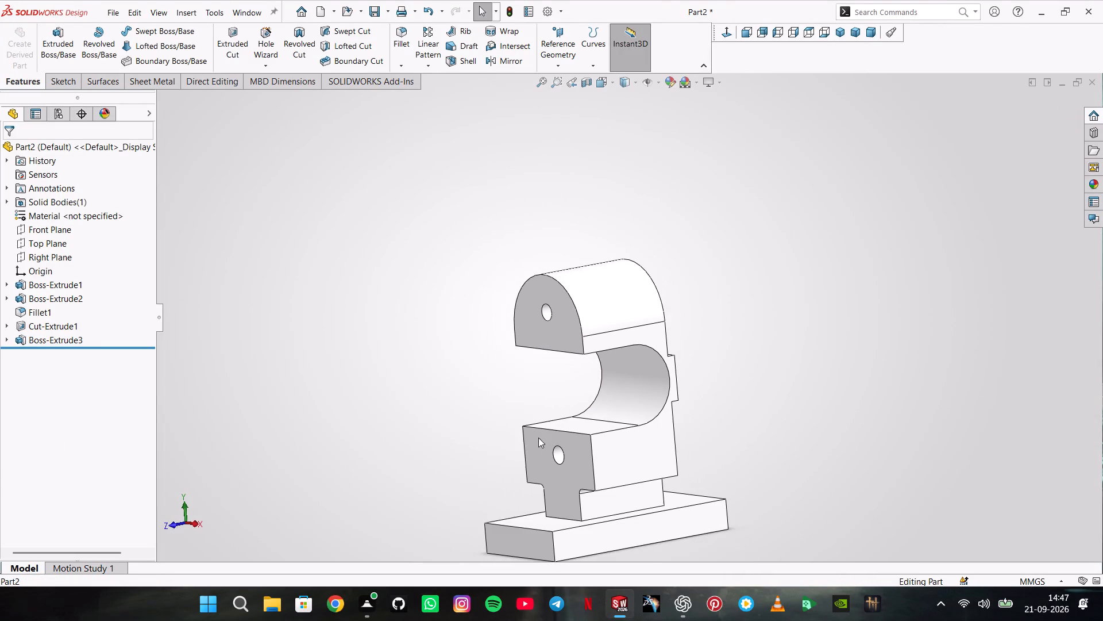
{"action": "left_click", "coordinate": [409, 41]}
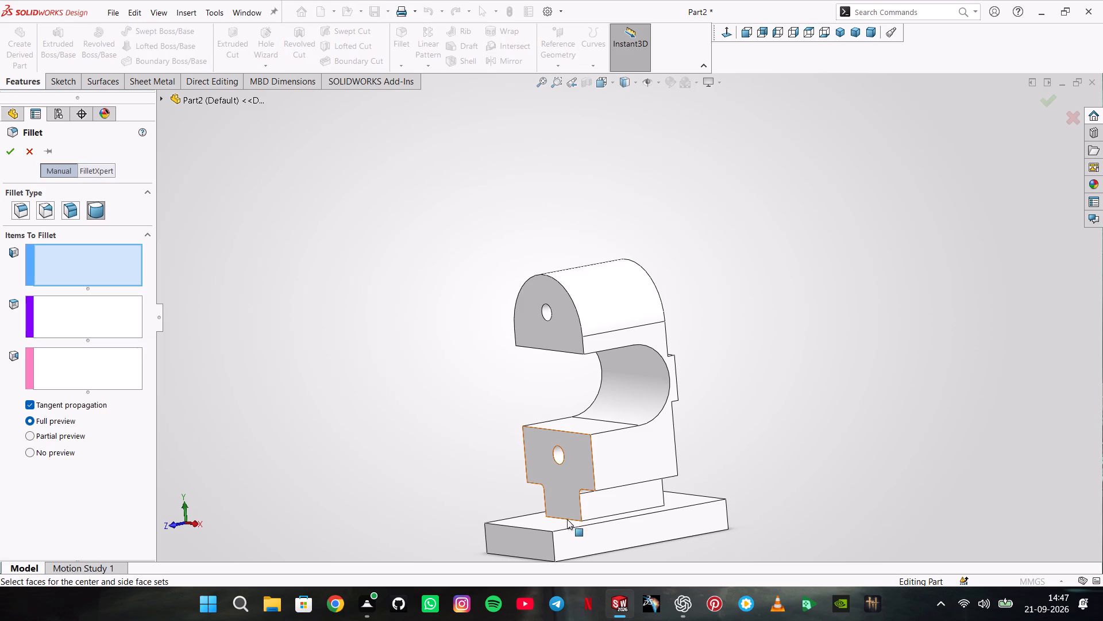
{"action": "scroll", "coordinate": [564, 515], "scroll_direction": "down", "scroll_amount": 5}
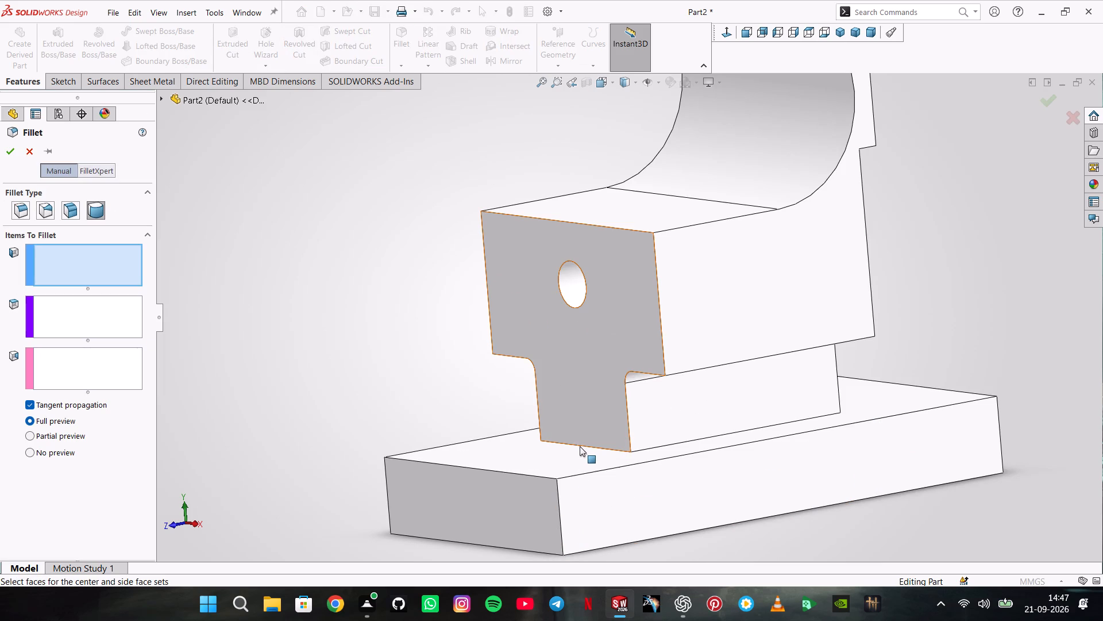
{"action": "scroll", "coordinate": [569, 444], "scroll_direction": "down", "scroll_amount": 6}
{"action": "middle_click_drag", "start_coordinate": [551, 399], "coordinate": [564, 420]}
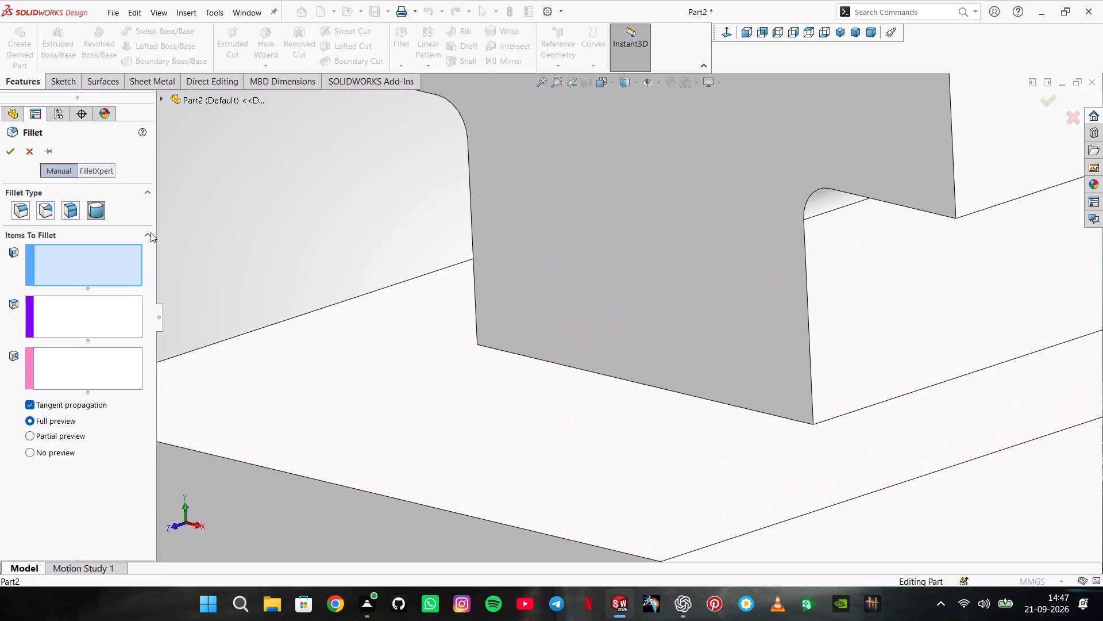
{"action": "left_click", "coordinate": [25, 209]}
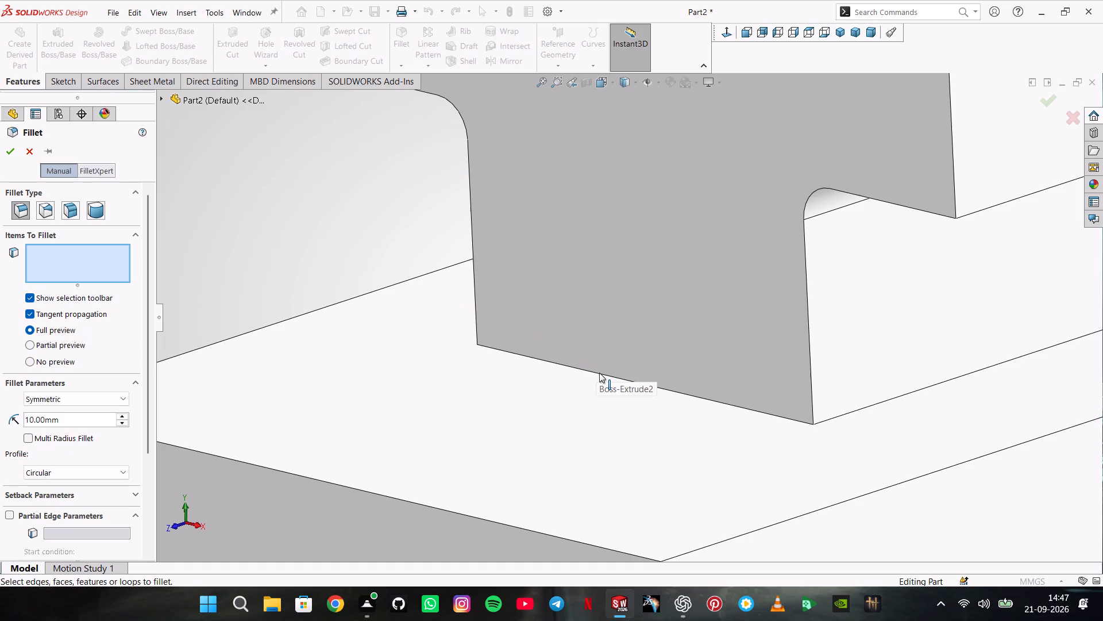
{"action": "left_click", "coordinate": [599, 373]}
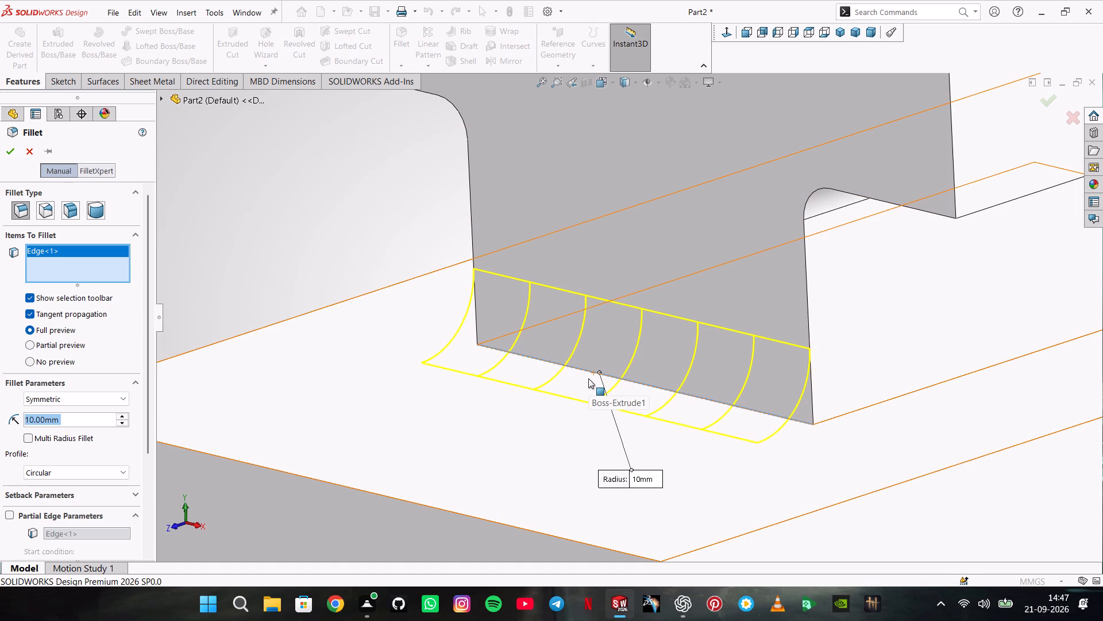
{"action": "type", "text": "20"}
{"action": "key", "text": "Return"}
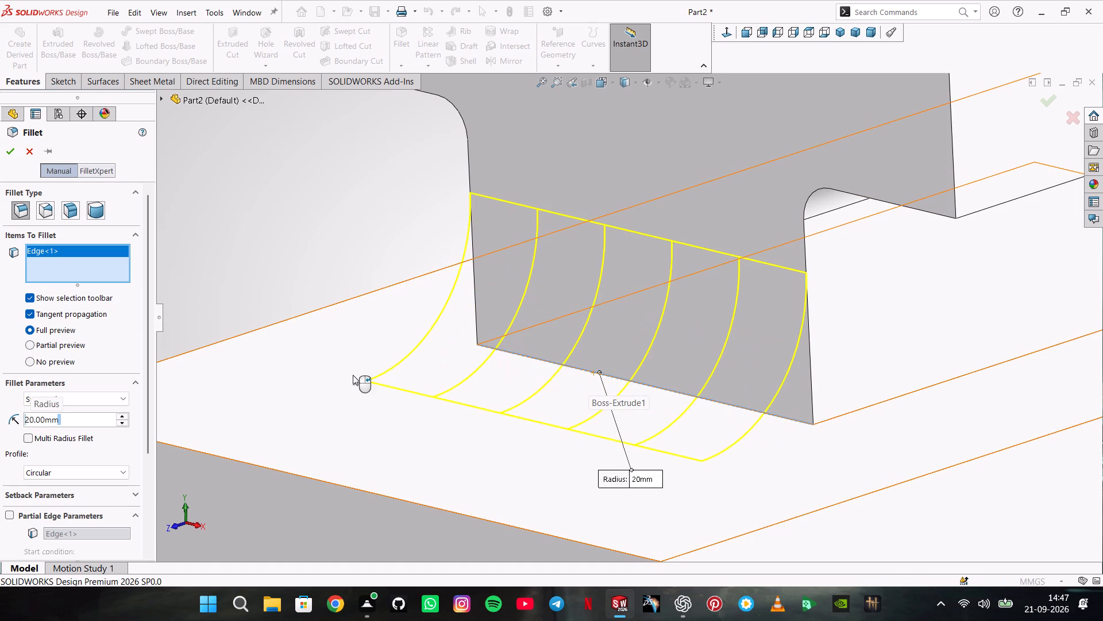
Add the matching bottom edge at the upright's opposite end face to the 20 mm fillet and complete it.
{"action": "scroll", "coordinate": [870, 350], "scroll_direction": "up", "scroll_amount": 1}
{"action": "middle_click_drag", "start_coordinate": [870, 350], "coordinate": [747, 347]}
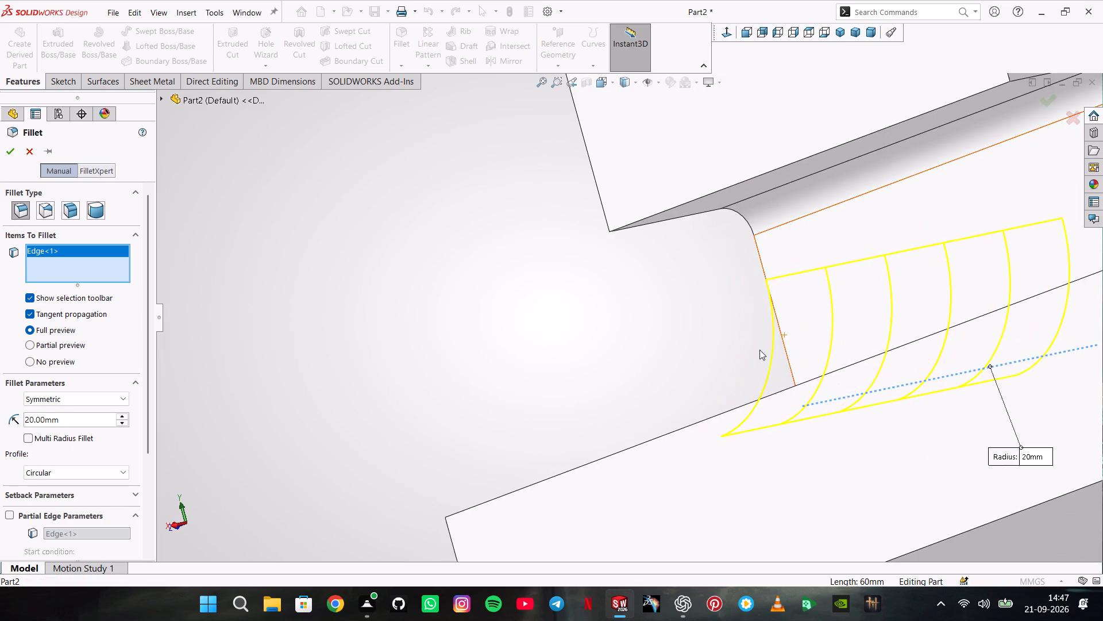
{"action": "scroll", "coordinate": [897, 331], "scroll_direction": "up", "scroll_amount": 4}
{"action": "middle_click_drag", "start_coordinate": [908, 252], "coordinate": [915, 325]}
{"action": "scroll", "coordinate": [915, 325], "scroll_direction": "up", "scroll_amount": 1}
{"action": "scroll", "coordinate": [960, 258], "scroll_direction": "down", "scroll_amount": 5}
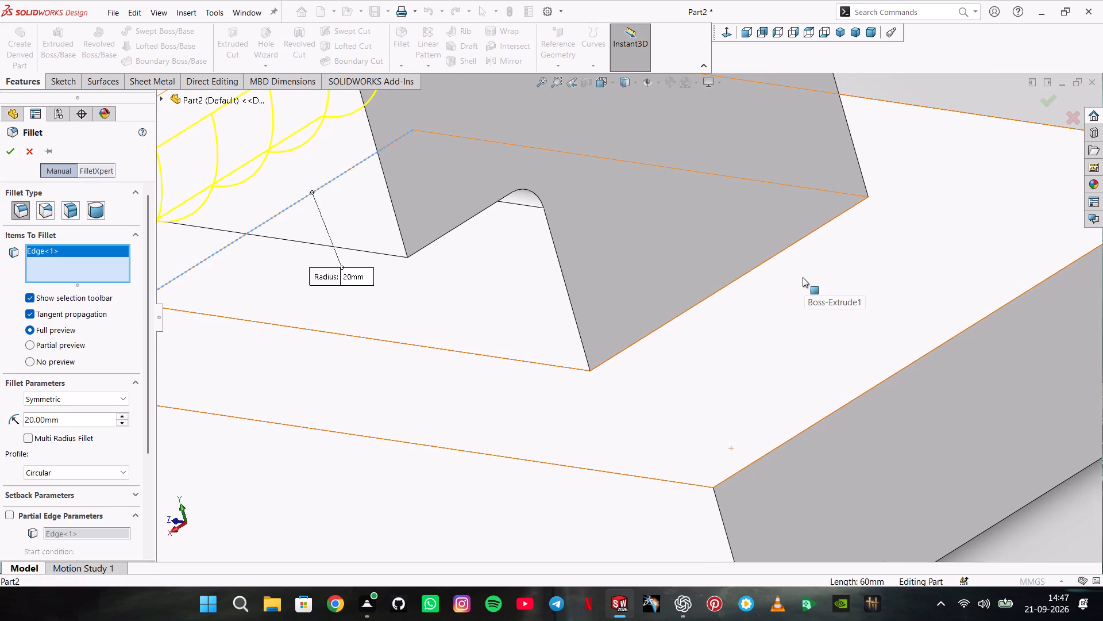
{"action": "left_click", "coordinate": [751, 270]}
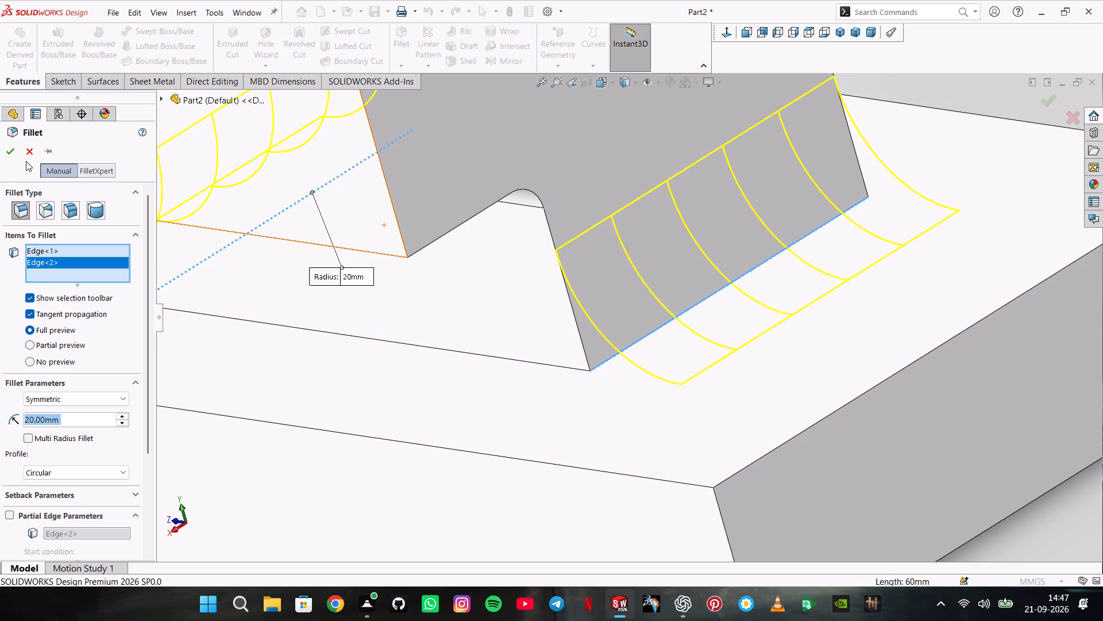
{"action": "left_click", "coordinate": [8, 154]}
Orient the whole part to the standard Trimetric view.
{"action": "scroll", "coordinate": [497, 249], "scroll_direction": "up", "scroll_amount": 7}
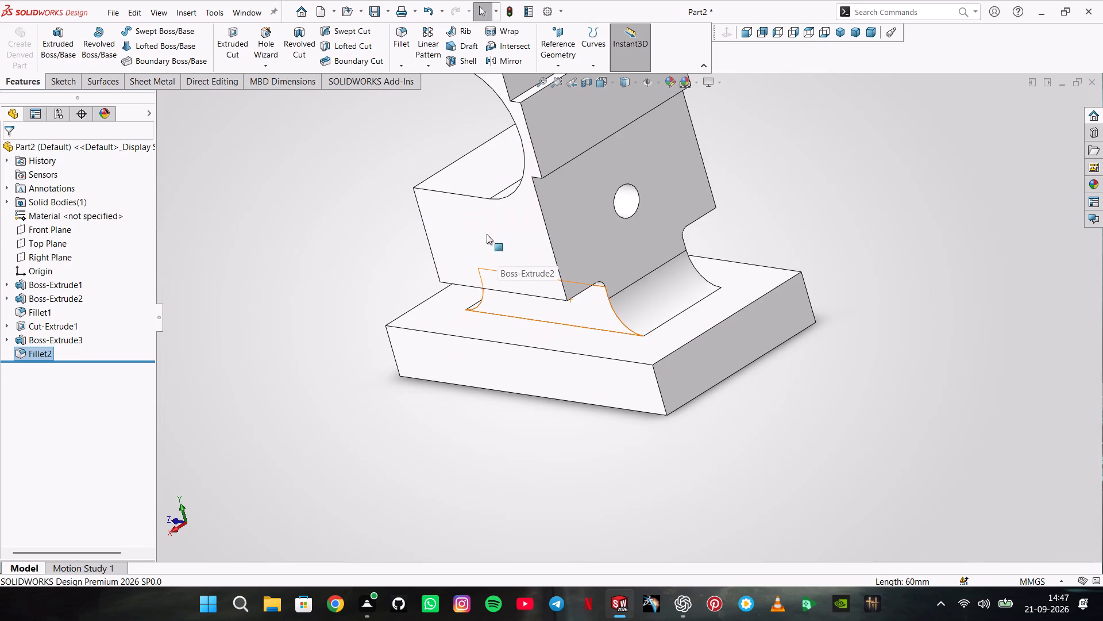
{"action": "scroll", "coordinate": [318, 199], "scroll_direction": "up", "scroll_amount": 1}
{"action": "middle_click_drag", "start_coordinate": [318, 199], "coordinate": [352, 208]}
{"action": "scroll", "coordinate": [335, 195], "scroll_direction": "up", "scroll_amount": 6}
{"action": "middle_click_drag", "start_coordinate": [367, 202], "coordinate": [404, 198]}
{"action": "left_click", "coordinate": [851, 33]}
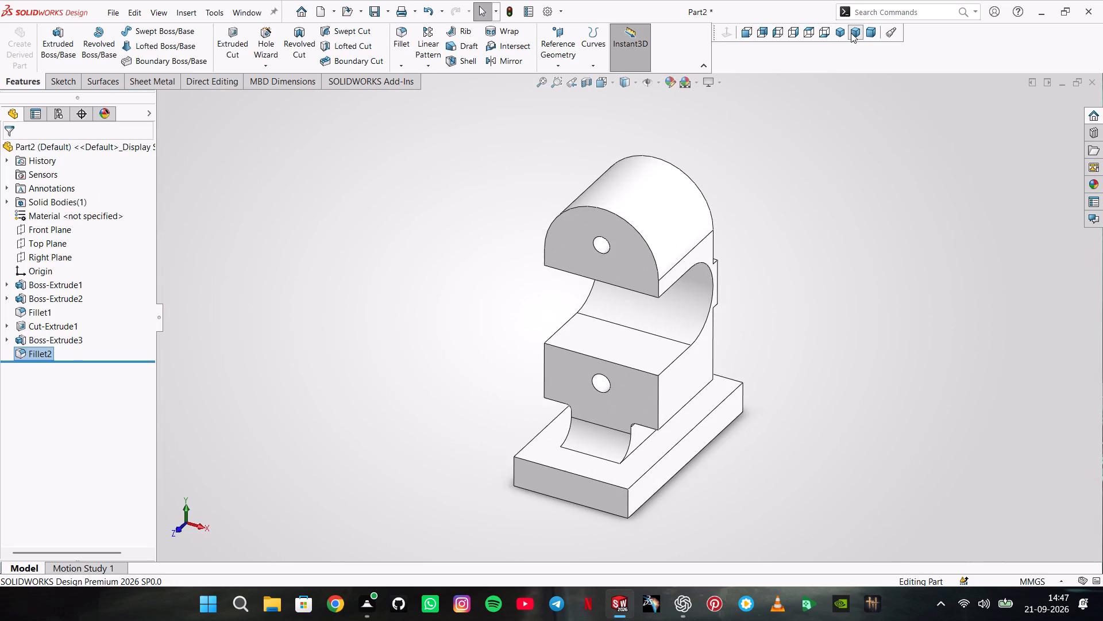
Save the part in the 3D SOLIDWORKS folder as a SOLIDWORKS part file named 3DE11.
{"action": "left_click", "coordinate": [114, 6]}
{"action": "left_click", "coordinate": [142, 142]}
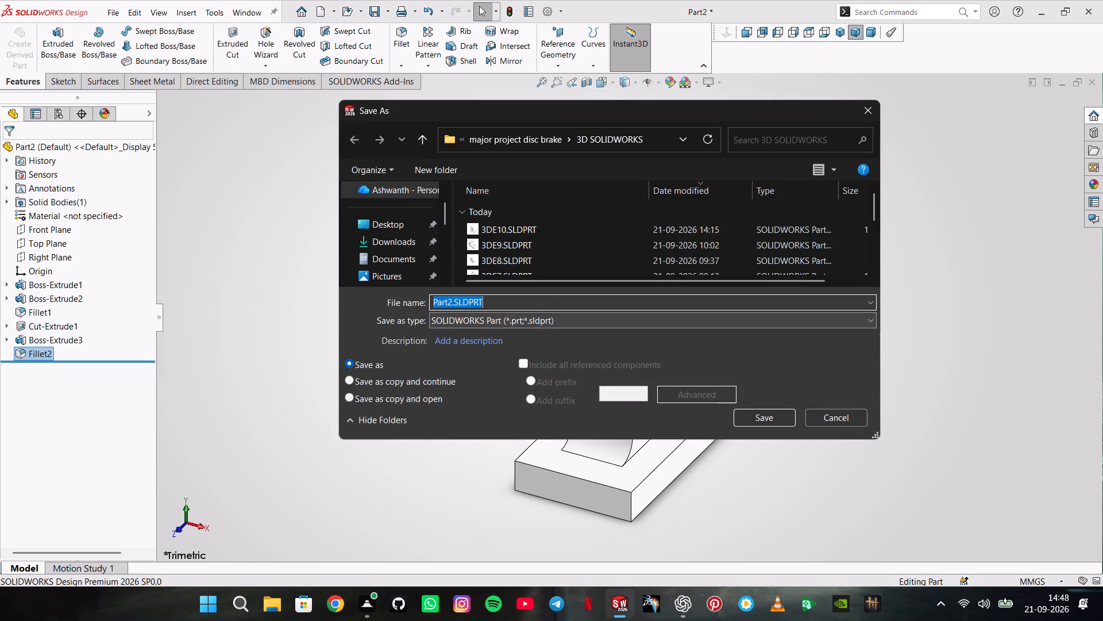
{"action": "left_click", "coordinate": [453, 300]}
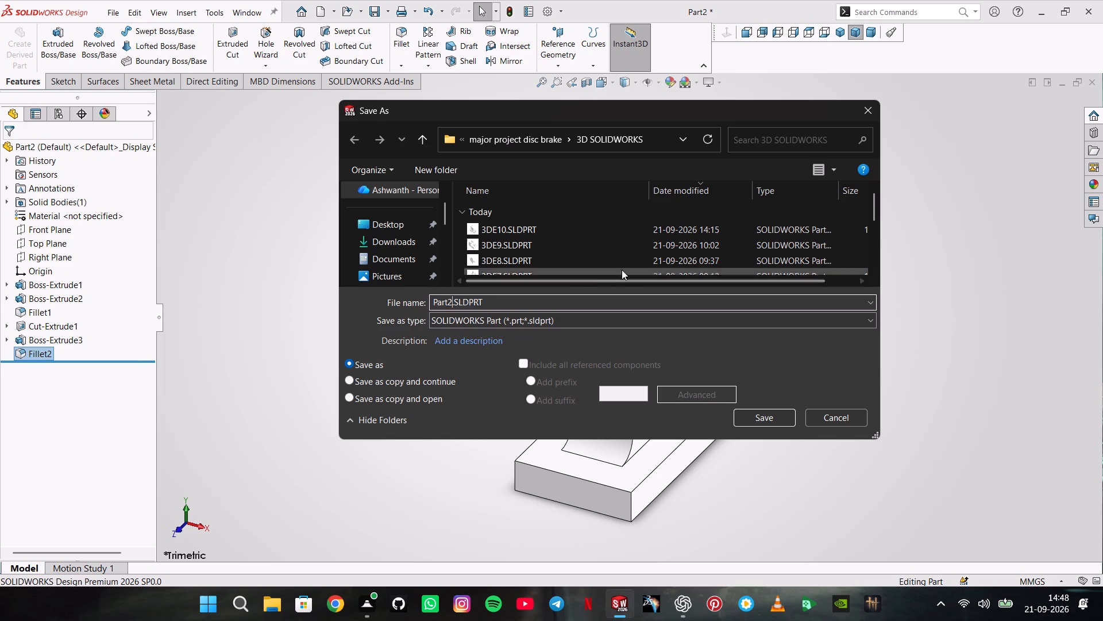
{"action": "key", "text": "BackSpace"}
{"action": "key", "text": "BackSpace"}
{"action": "key", "text": "BackSpace"}
{"action": "key", "text": "BackSpace"}
{"action": "key", "text": "BackSpace"}
{"action": "key", "text": "BackSpace"}
{"action": "key", "text": "BackSpace"}
{"action": "key", "text": "BackSpace"}
{"action": "key", "text": "BackSpace"}
{"action": "key", "text": "BackSpace"}
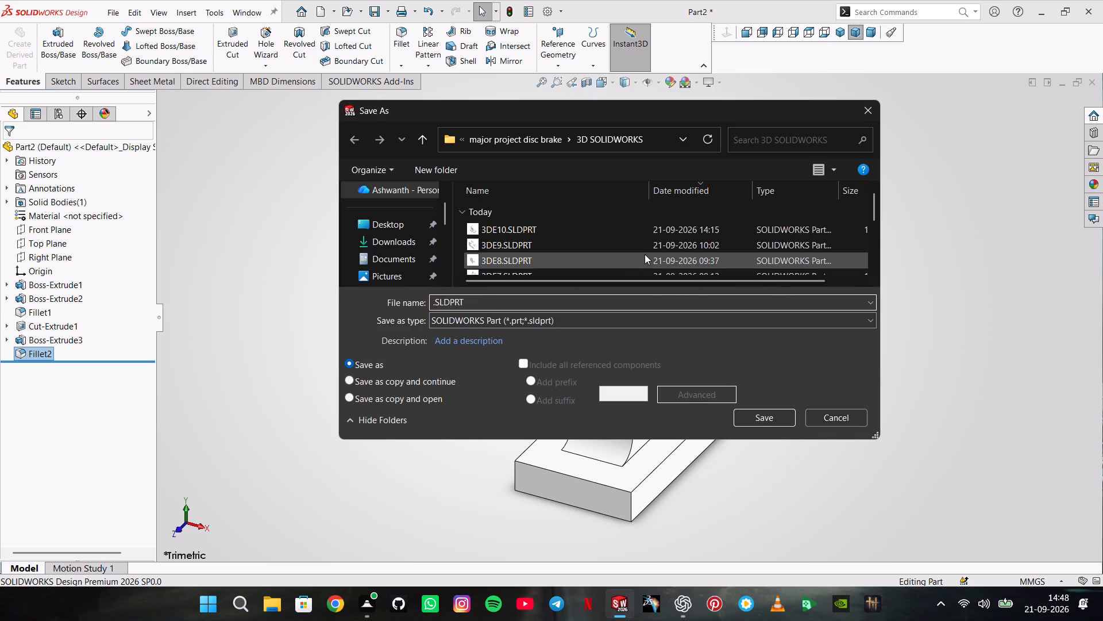
{"action": "type", "text": "3D"}
{"action": "type", "text": "E11"}
{"action": "key", "text": "Return"}
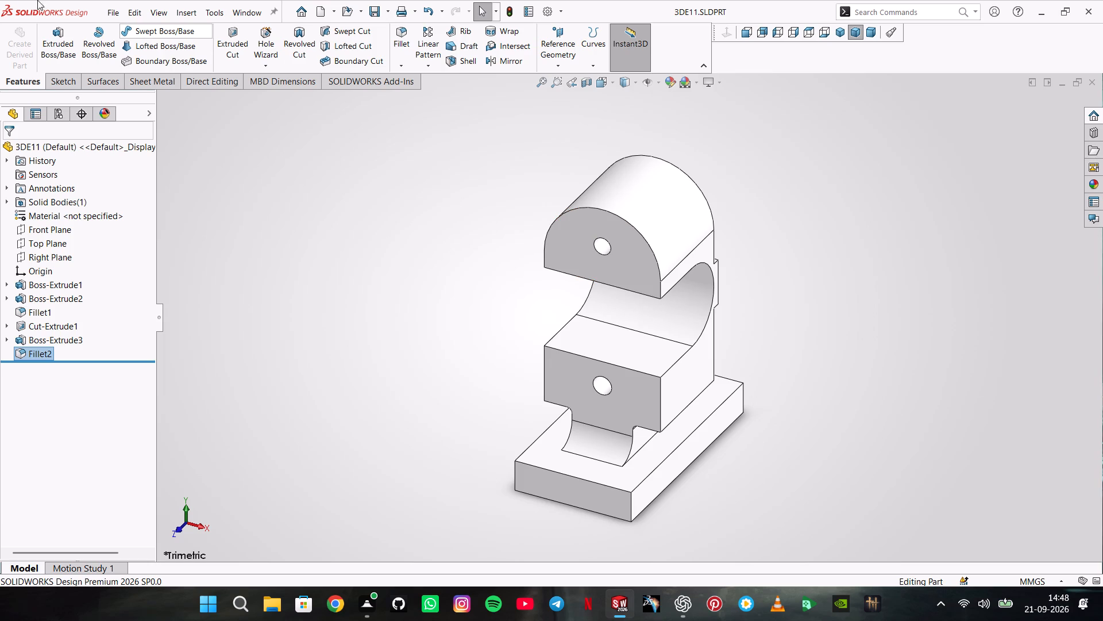
Save a copy of the part as an Adobe Portable Document Format (PDF) file in the same folder.
{"action": "left_click", "coordinate": [104, 5]}
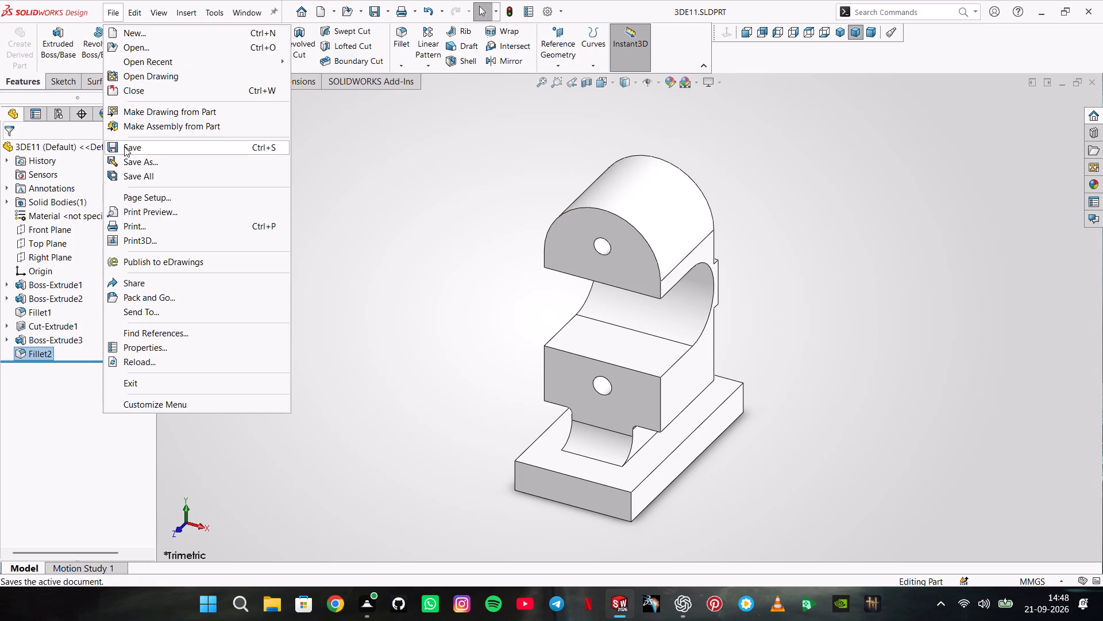
{"action": "left_click", "coordinate": [131, 158]}
{"action": "left_click", "coordinate": [465, 321]}
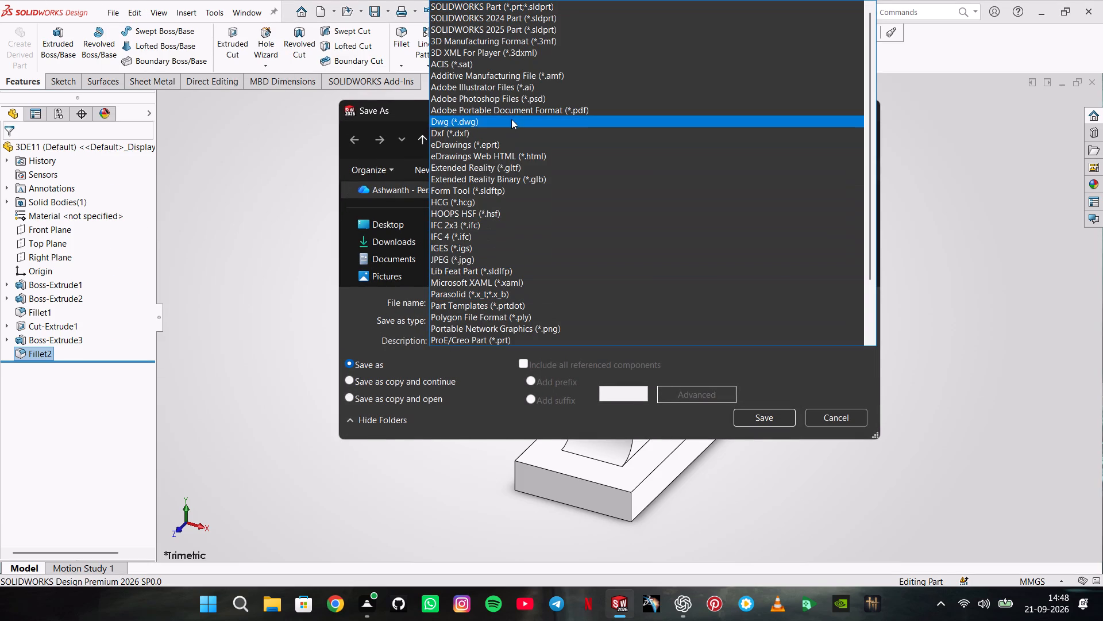
{"action": "left_click", "coordinate": [516, 112]}
{"action": "left_click", "coordinate": [734, 435]}
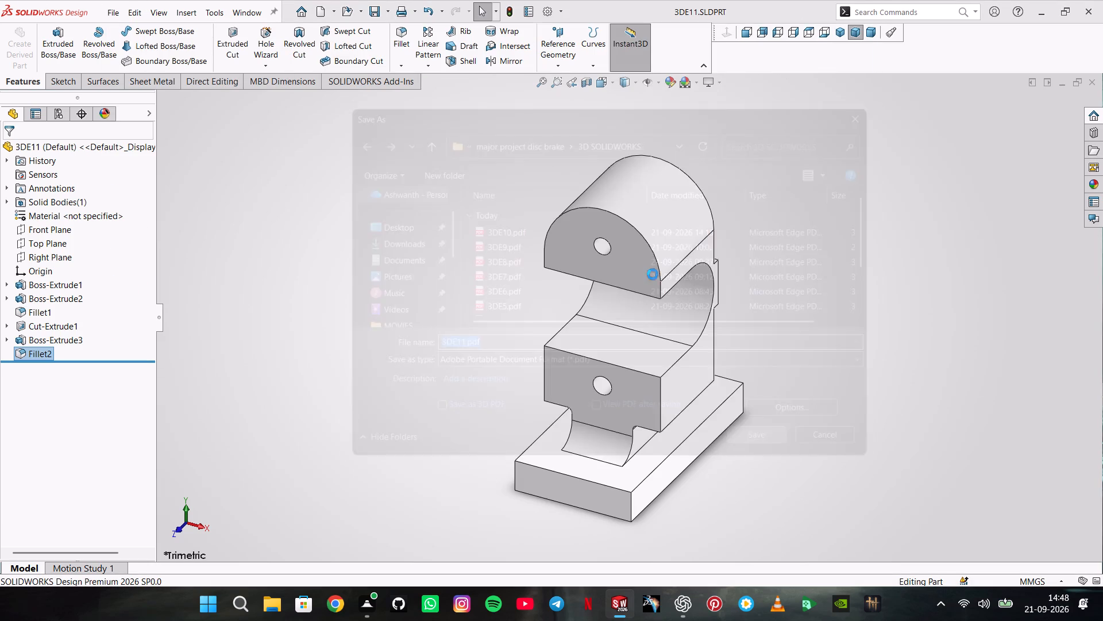